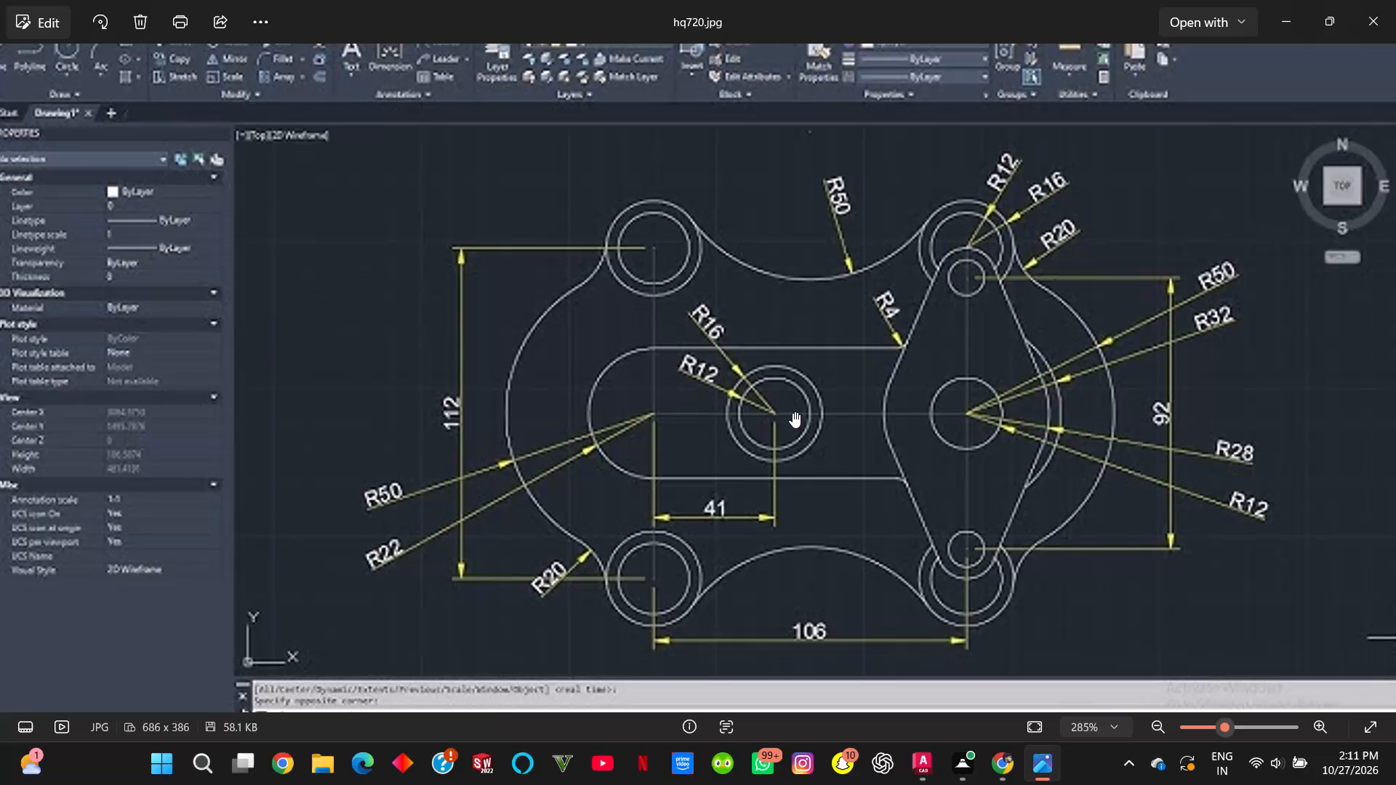
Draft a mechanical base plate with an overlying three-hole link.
Switch to AutoCAD and draw a horizontal construction ray above the X axis, extending to the right, with Ortho mode on.
{"action": "key", "text": "alt+Tab"}
{"action": "key", "text": "alt+Tab"}
{"action": "key", "text": "alt+Tab"}
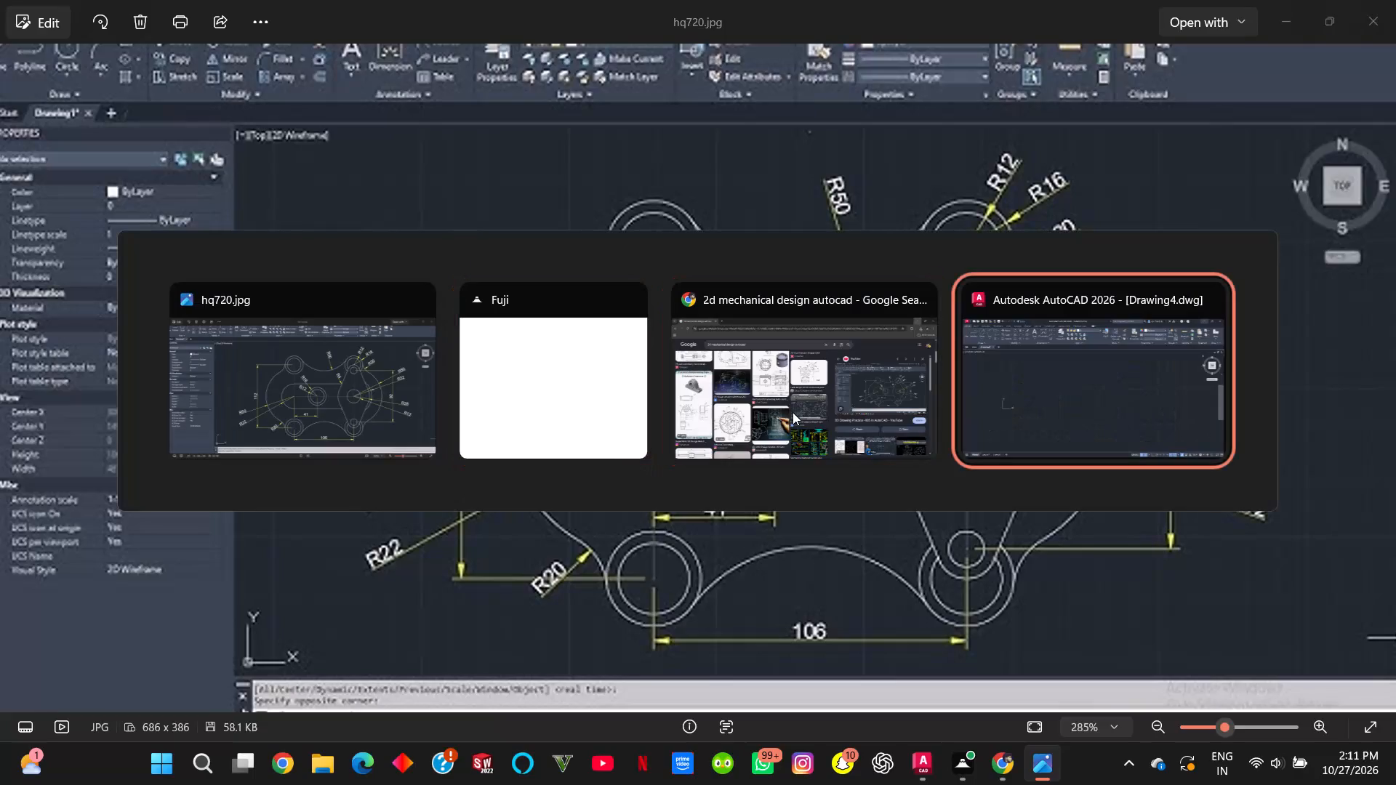
{"action": "key", "text": "alt+Tab"}
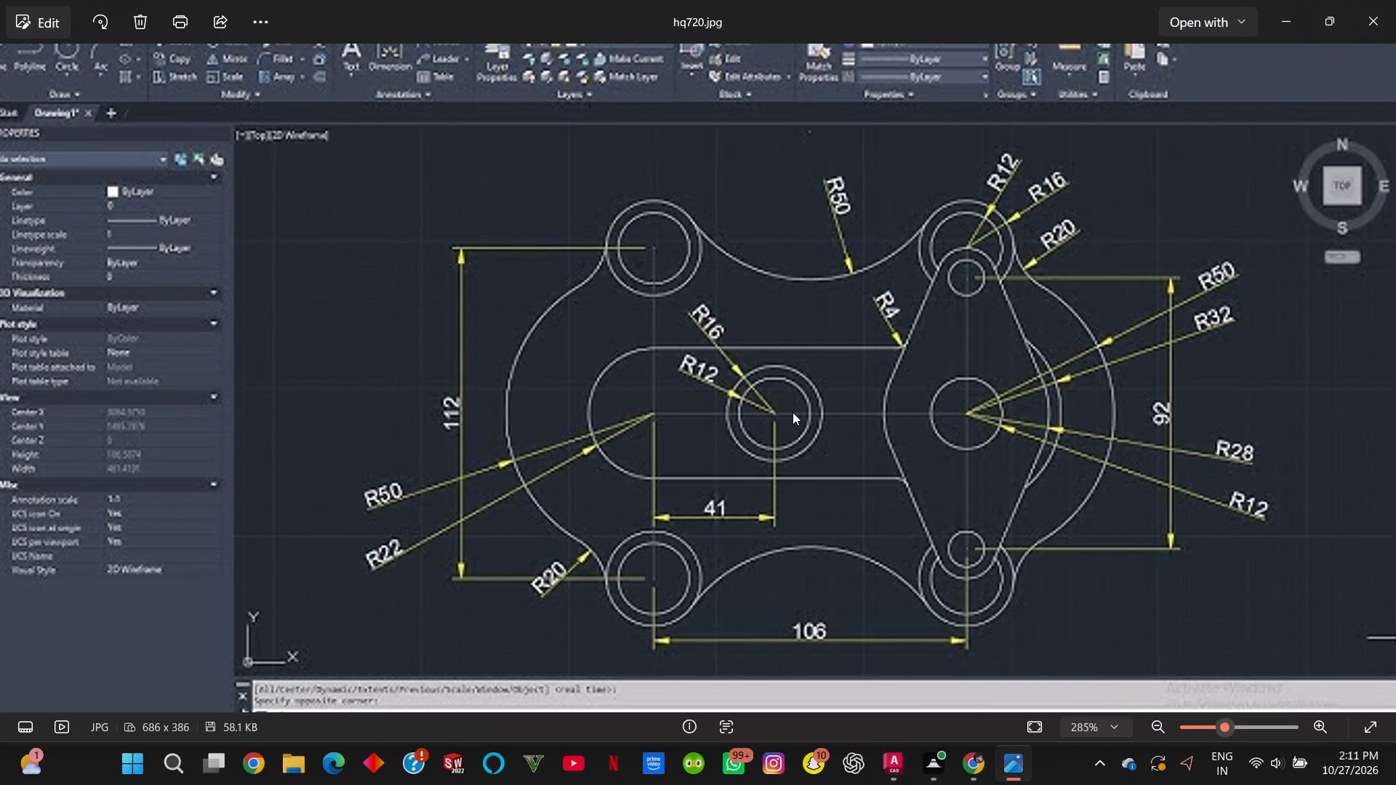
{"action": "key", "text": "alt+Tab"}
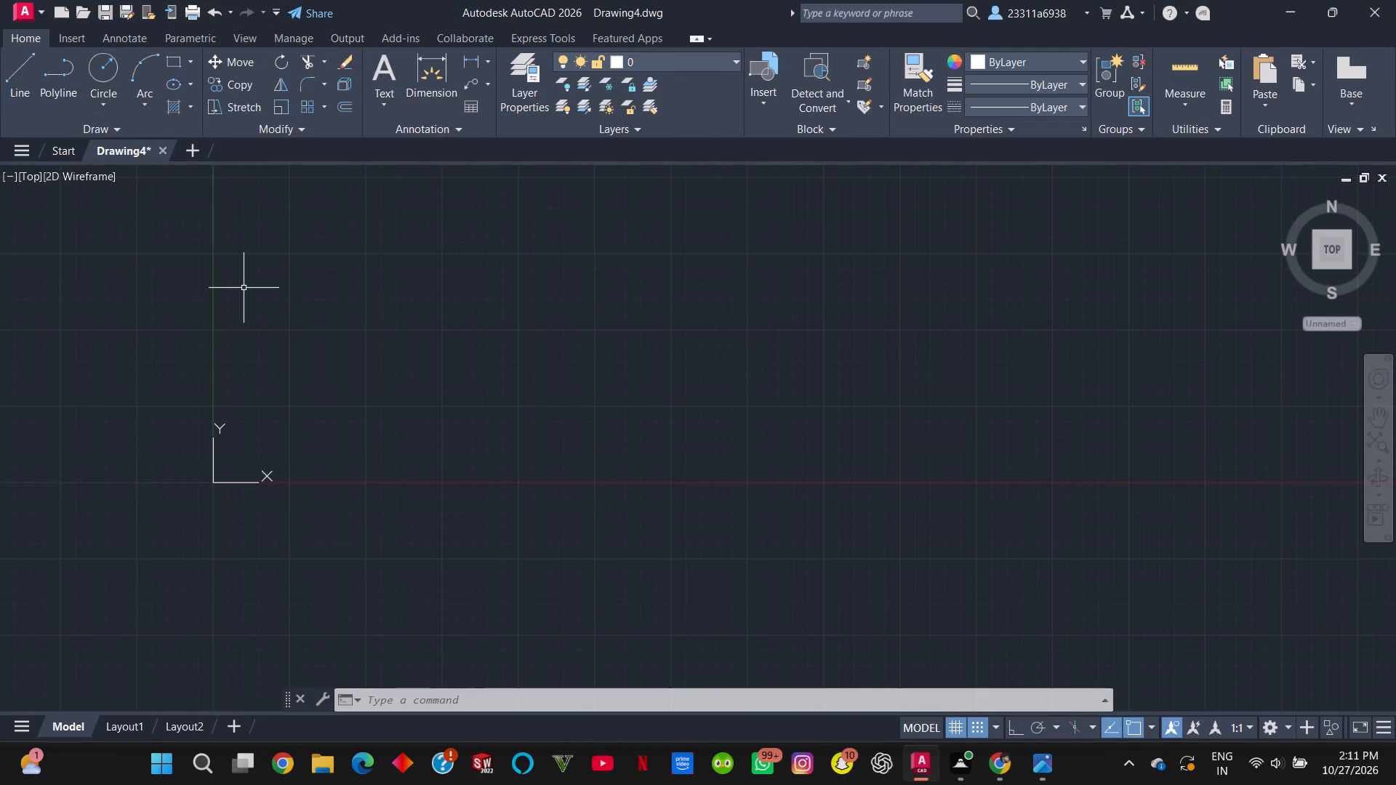
{"action": "key", "text": "c"}
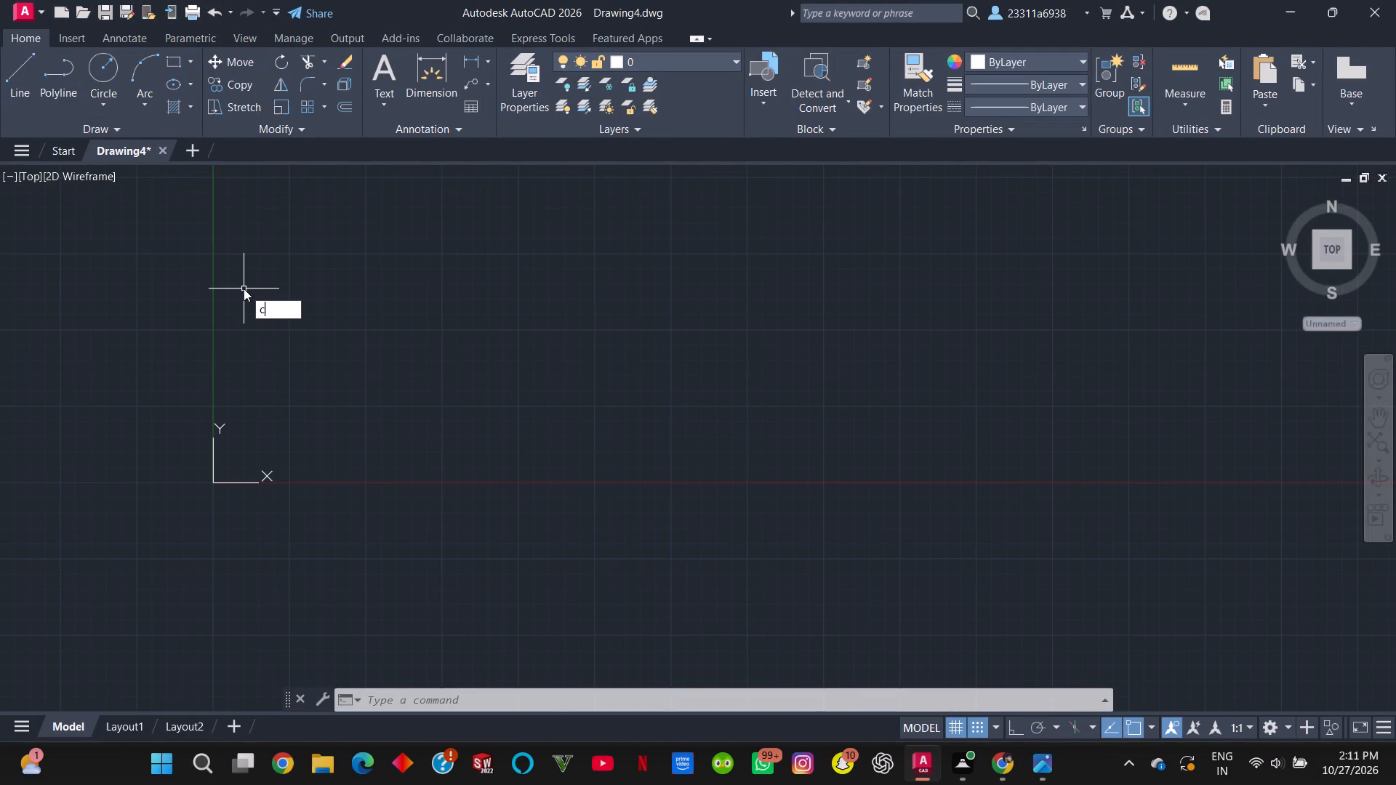
{"action": "left_click", "coordinate": [469, 351]}
{"action": "left_click", "coordinate": [411, 359]}
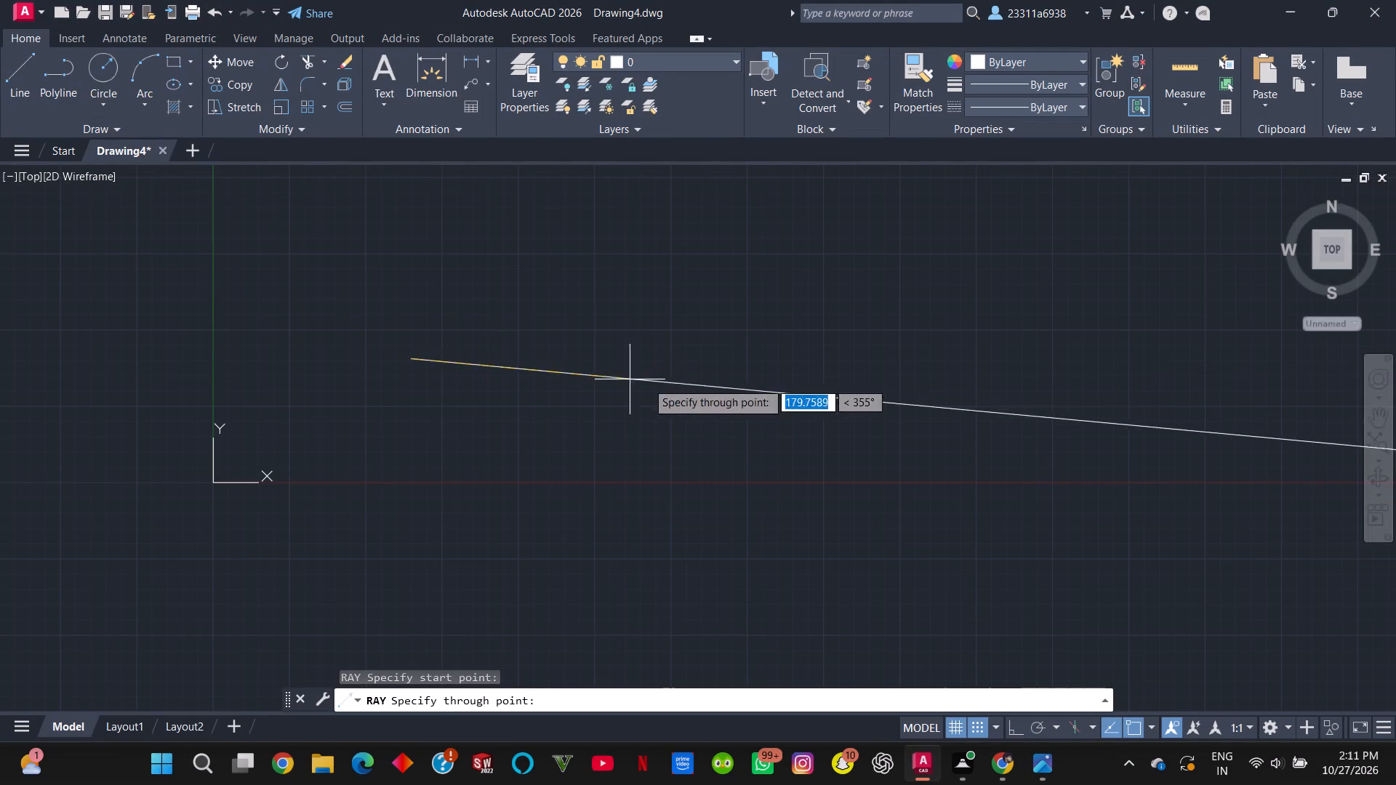
{"action": "key", "text": "F8"}
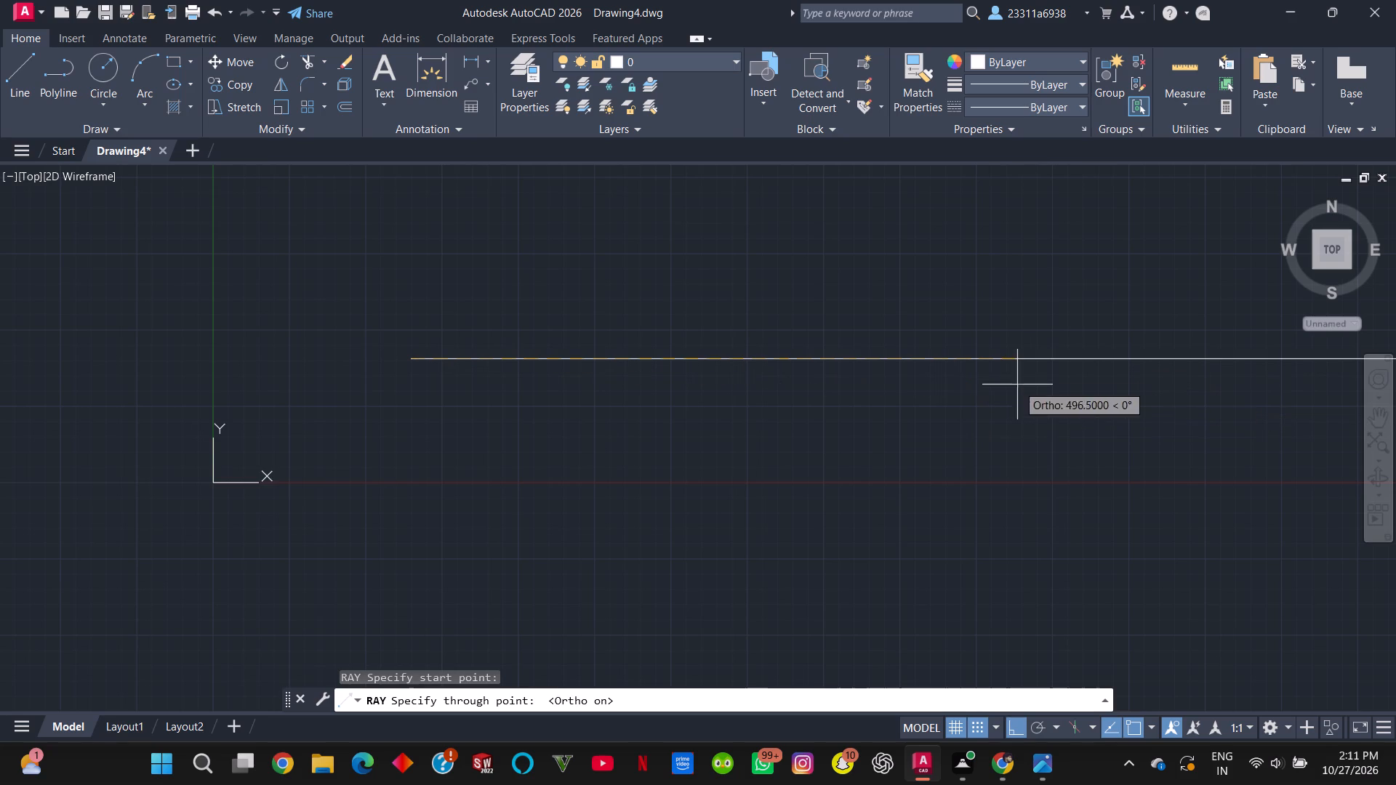
{"action": "left_click", "coordinate": [1065, 359]}
{"action": "key", "text": "Escape"}
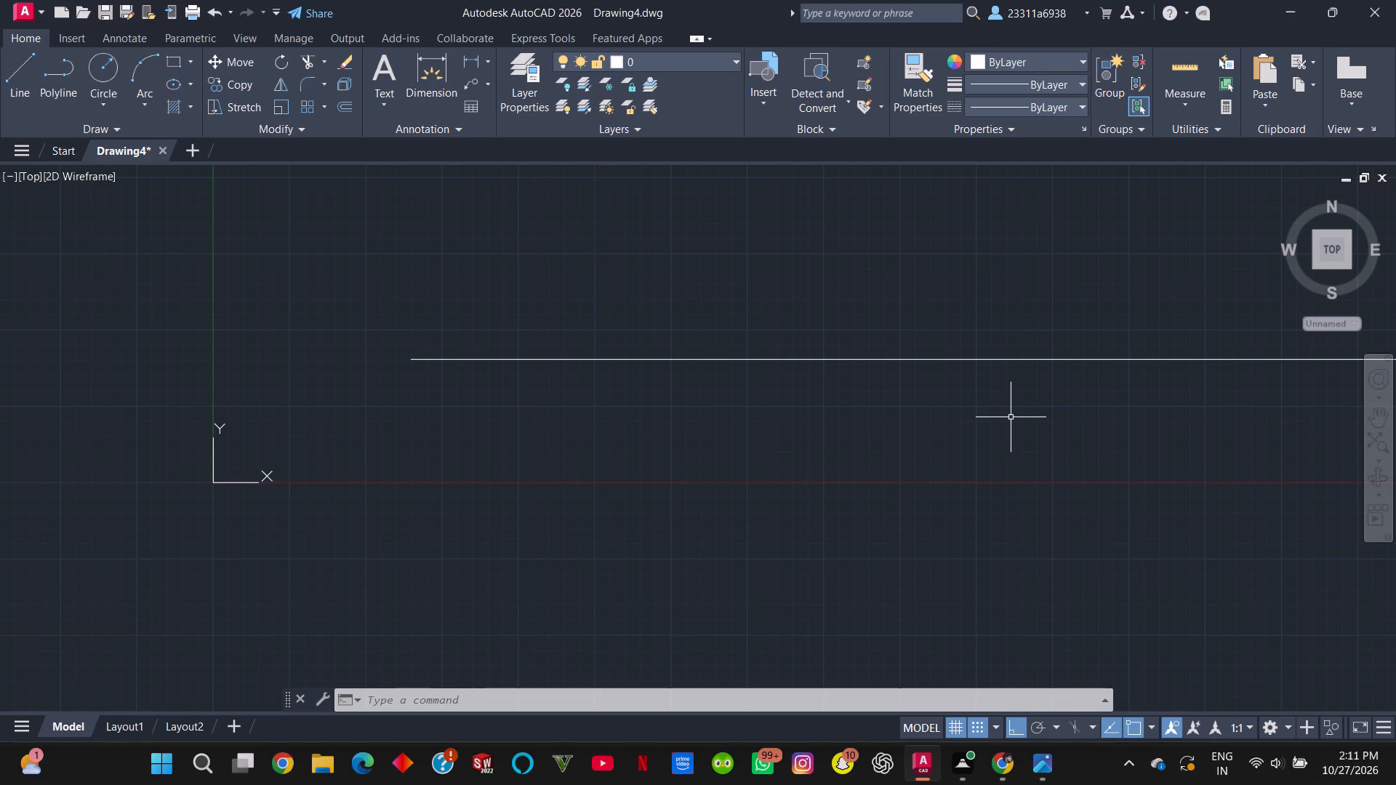
Move the UCS origin leftward along the X direction in two moves, farther away from the ray's start point.
{"action": "left_click", "coordinate": [215, 467]}
{"action": "left_click", "coordinate": [213, 486]}
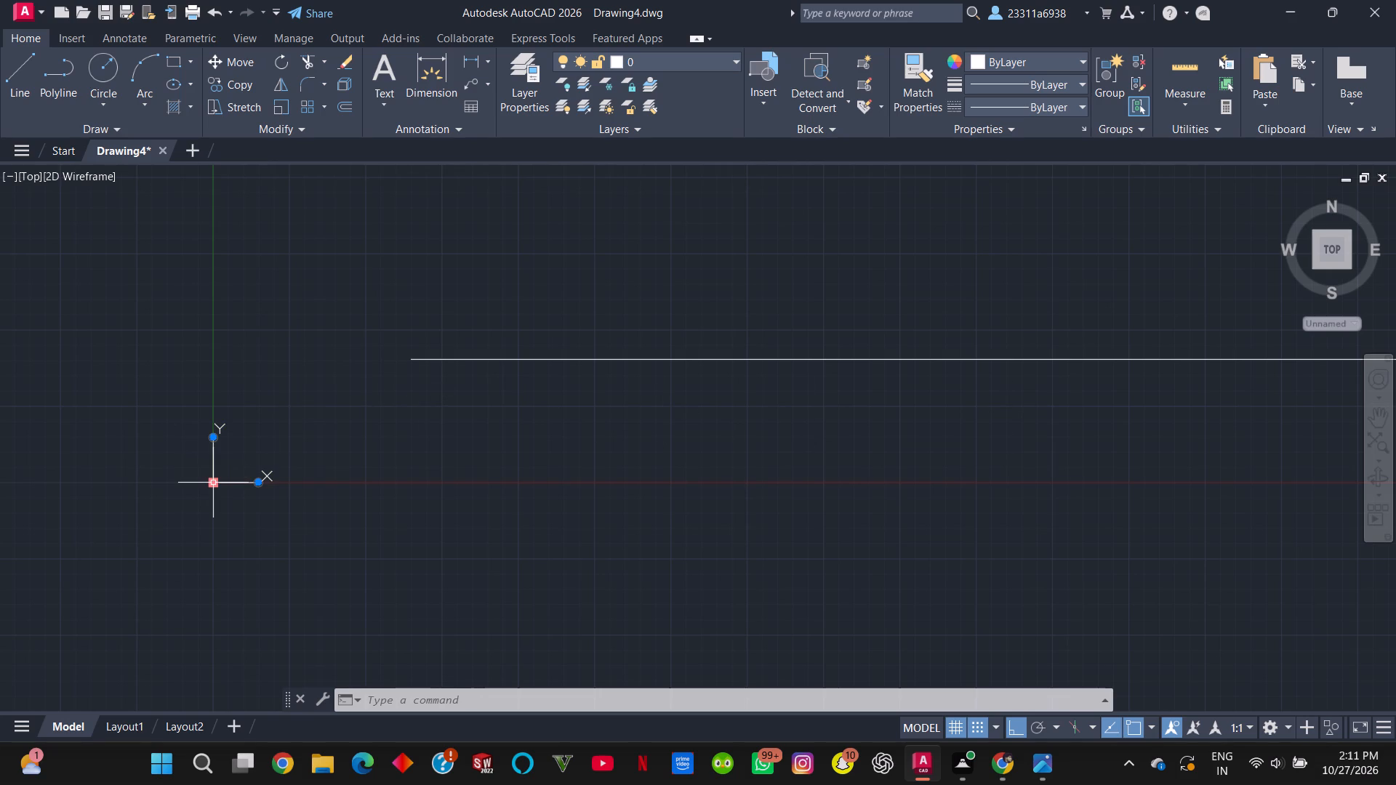
{"action": "left_click", "coordinate": [214, 482]}
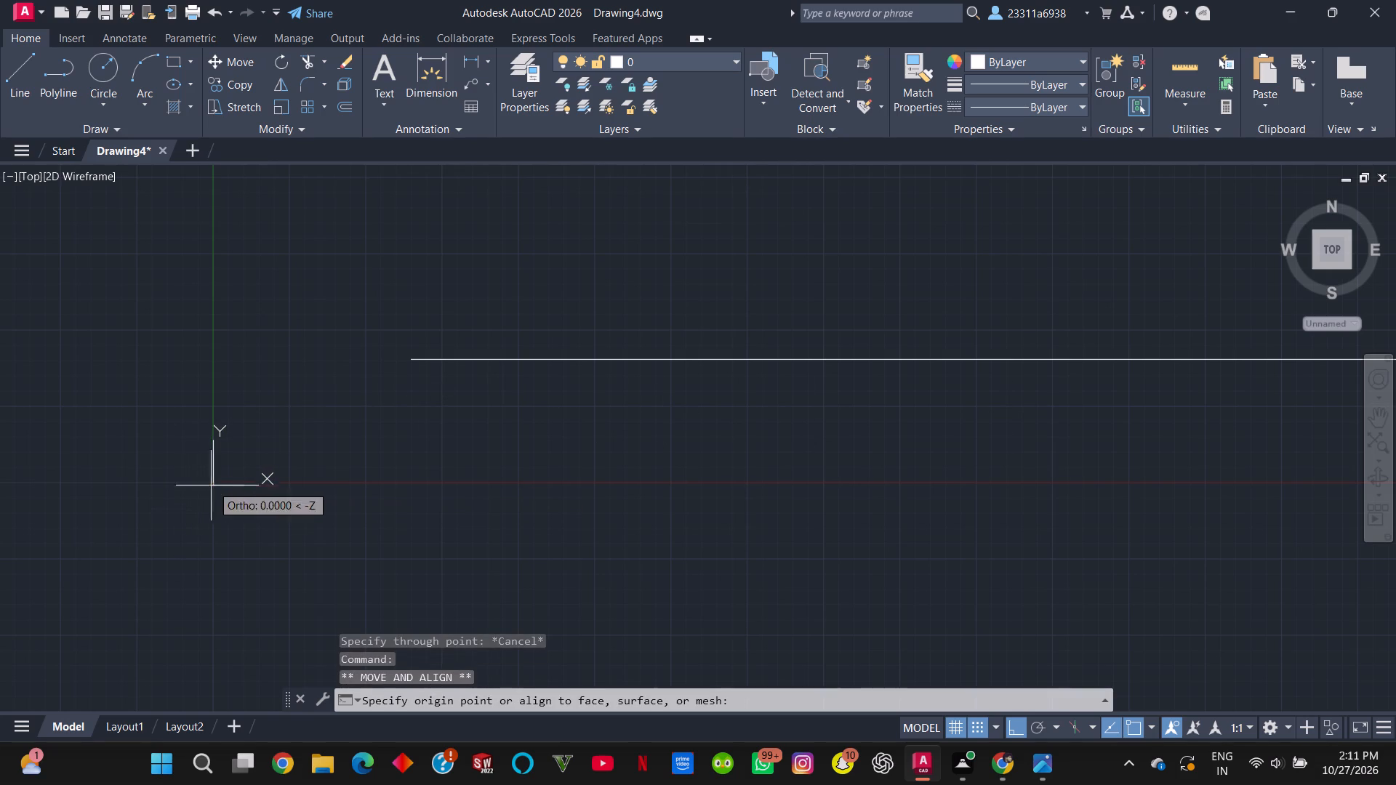
{"action": "left_click", "coordinate": [79, 555]}
{"action": "key", "text": "alt+Tab"}
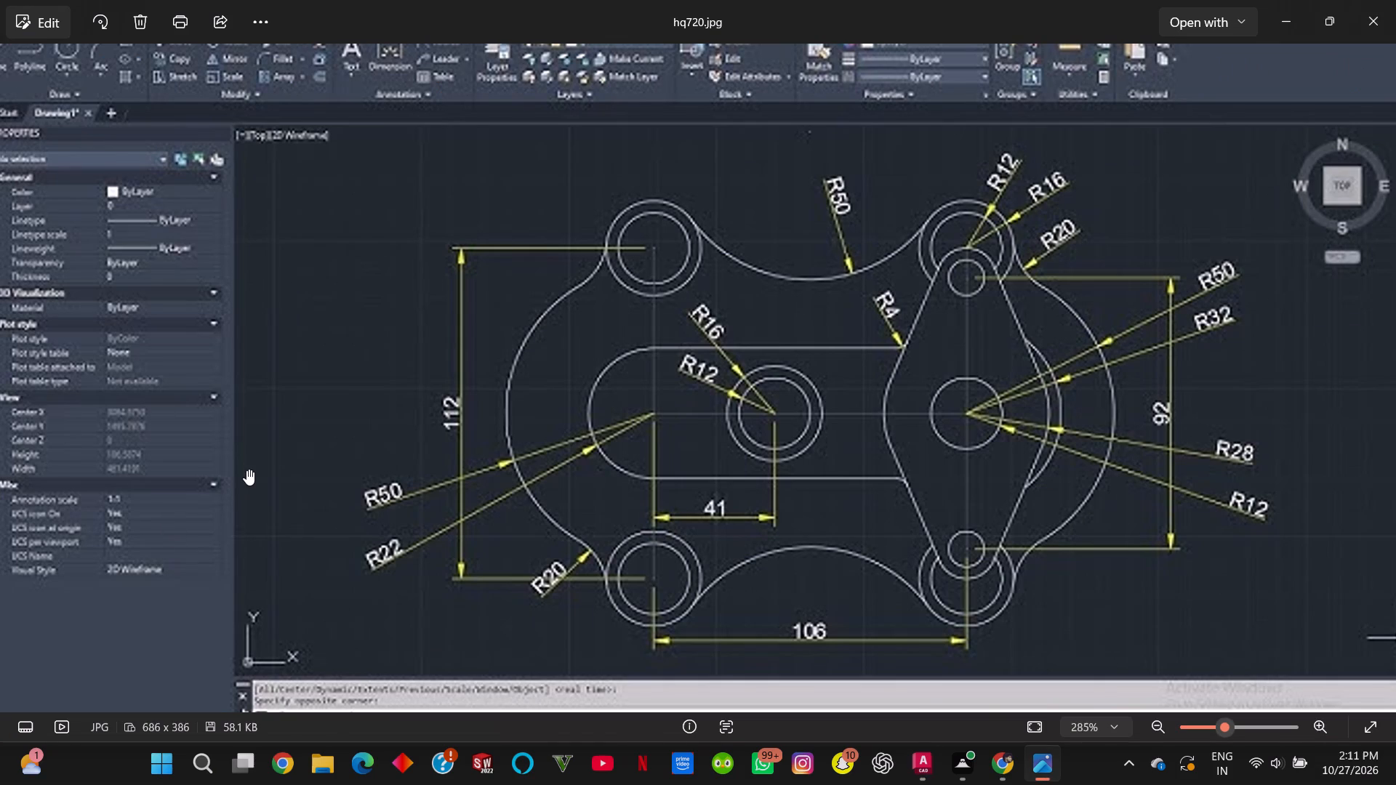
{"action": "key", "text": "alt+Tab"}
{"action": "scroll", "coordinate": [414, 350], "scroll_direction": "down", "scroll_amount": 3}
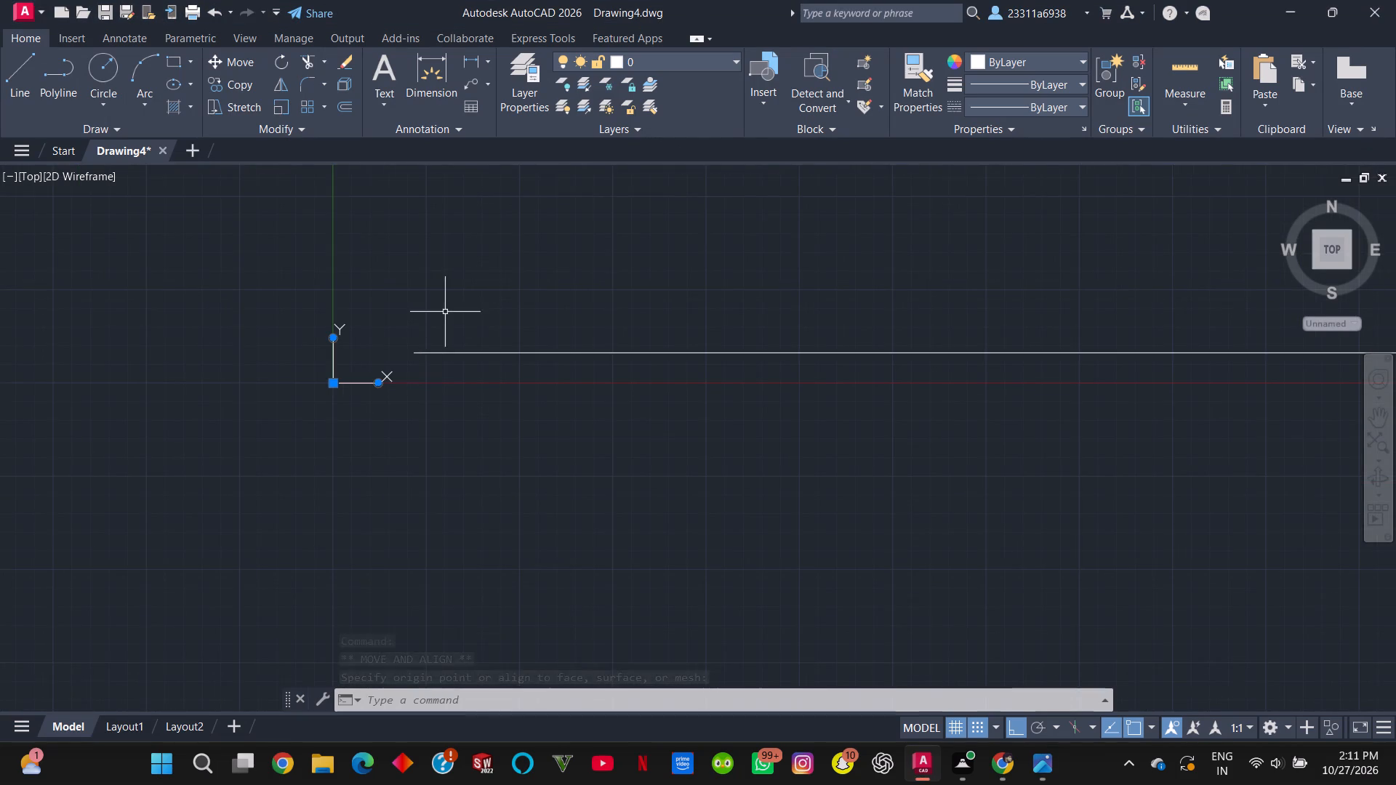
{"action": "scroll", "coordinate": [432, 319], "scroll_direction": "up", "scroll_amount": 1}
{"action": "left_click", "coordinate": [272, 422]}
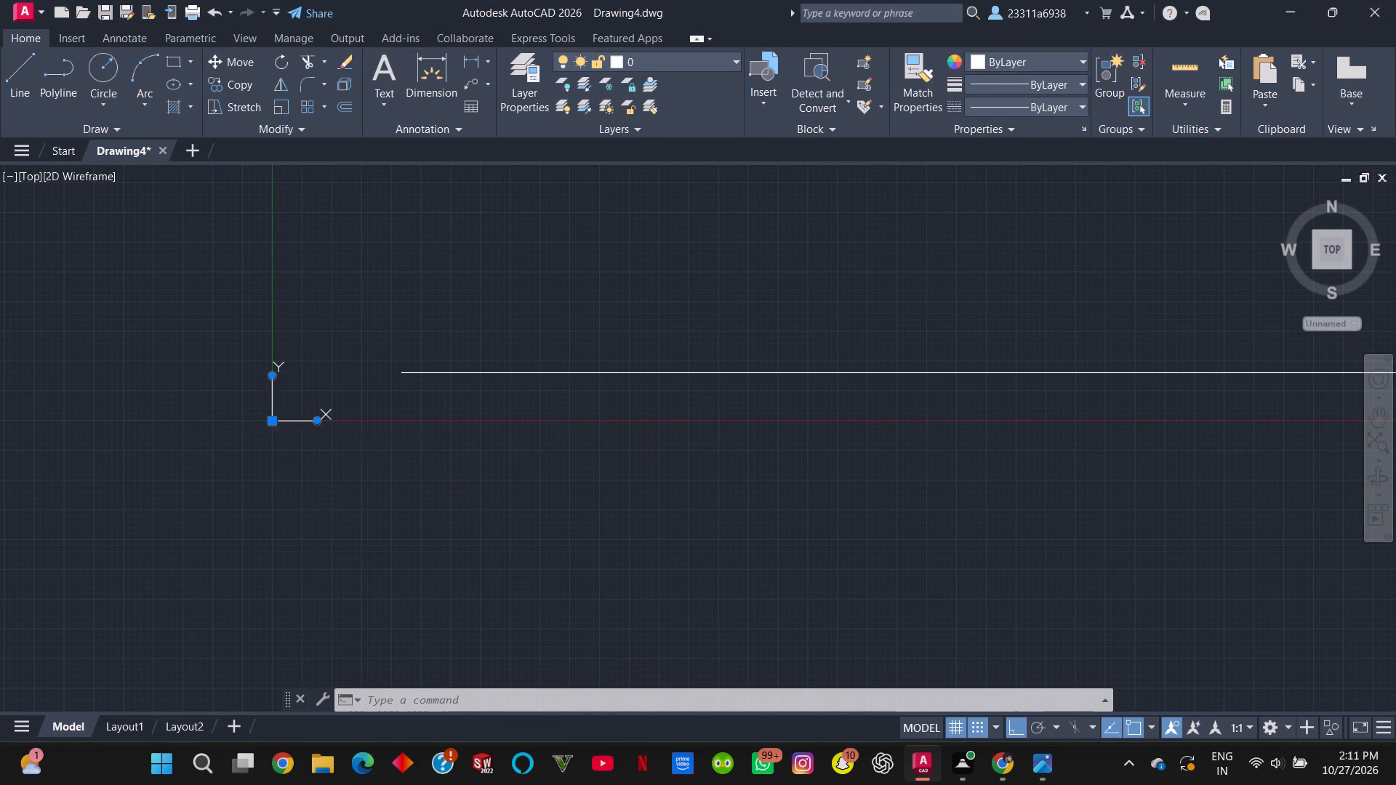
{"action": "left_click", "coordinate": [44, 439]}
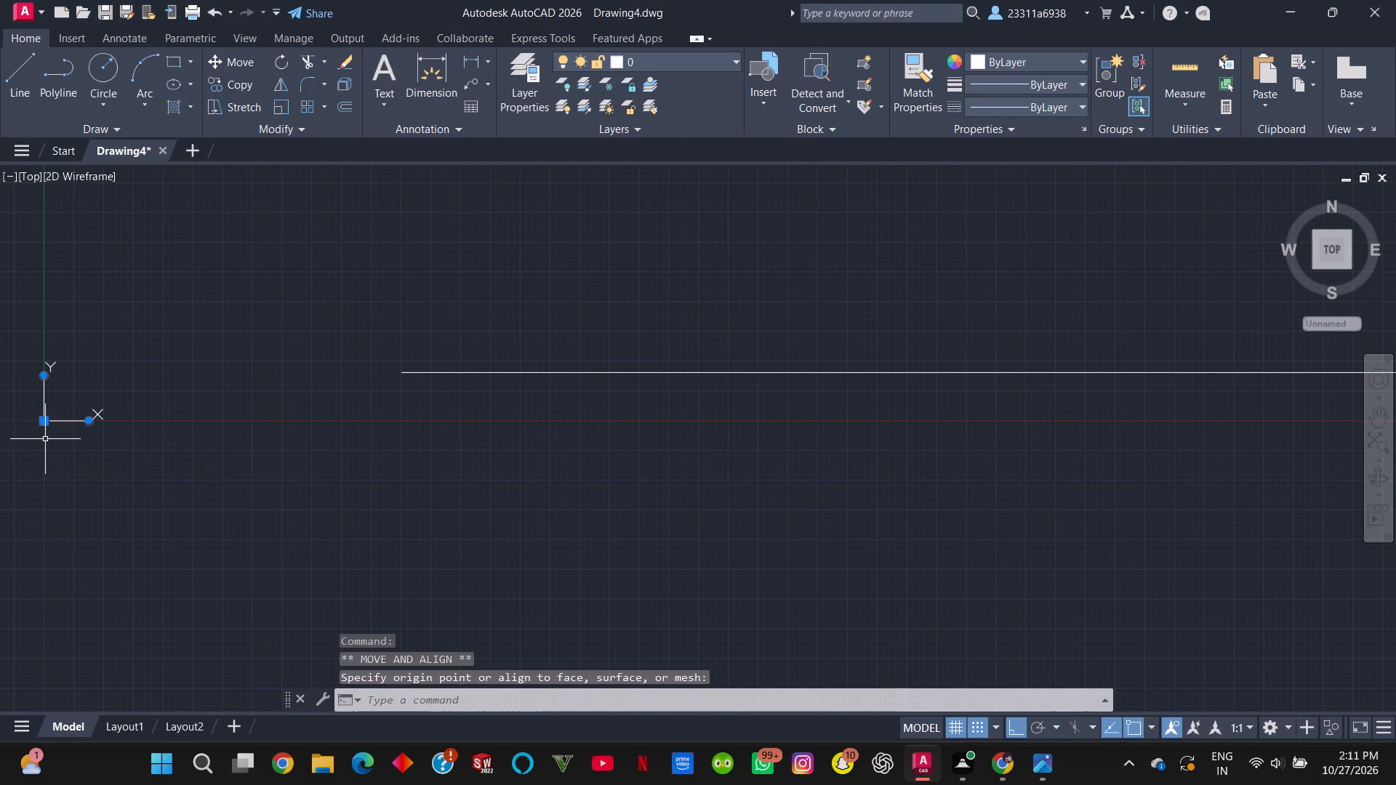
{"action": "middle_click_drag", "start_coordinate": [441, 363], "coordinate": [498, 369]}
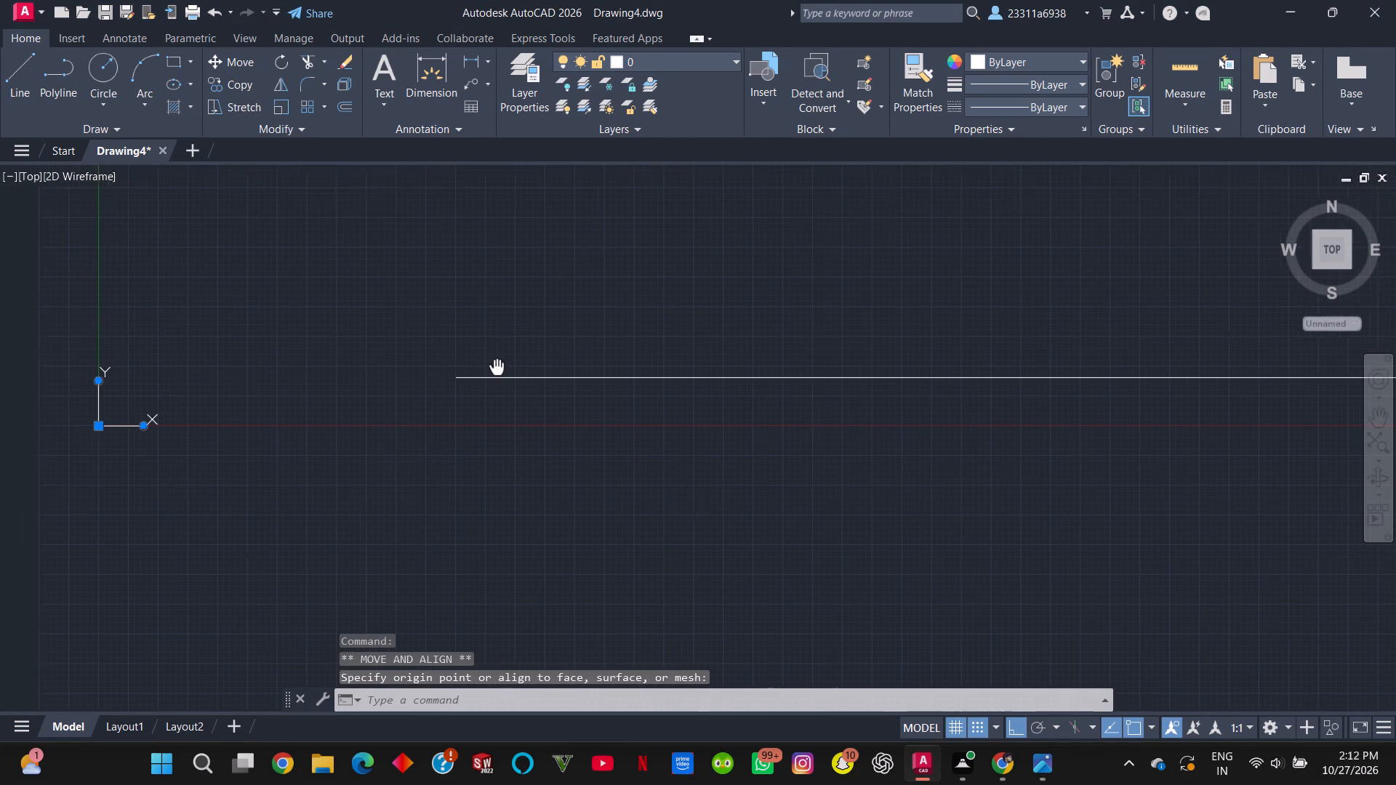
{"action": "middle_click_drag", "start_coordinate": [498, 369], "coordinate": [509, 369]}
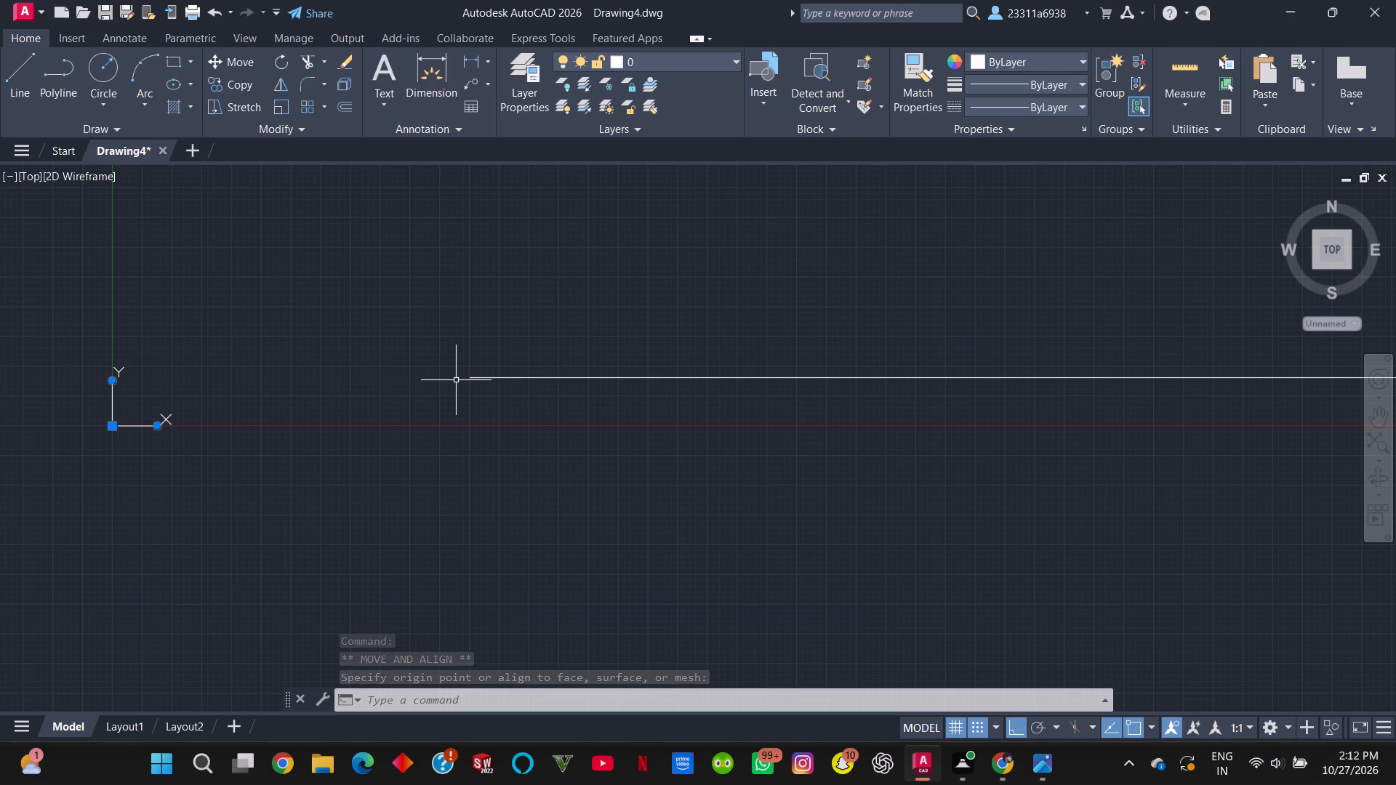
Draw a circle of radius 12 centred on the start point of the horizontal ray.
{"action": "key", "text": "alt+Tab"}
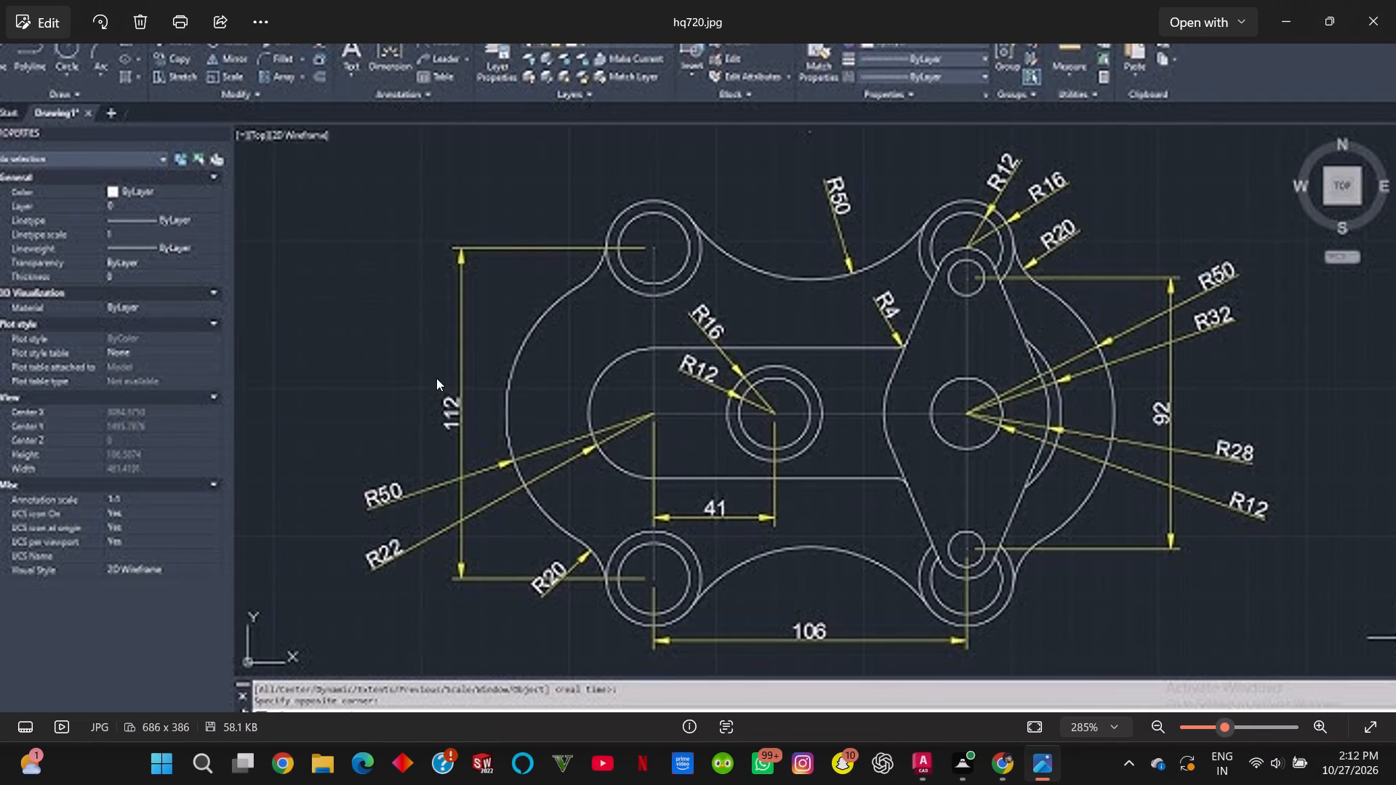
{"action": "key", "text": "alt+Tab"}
{"action": "left_click", "coordinate": [114, 70]}
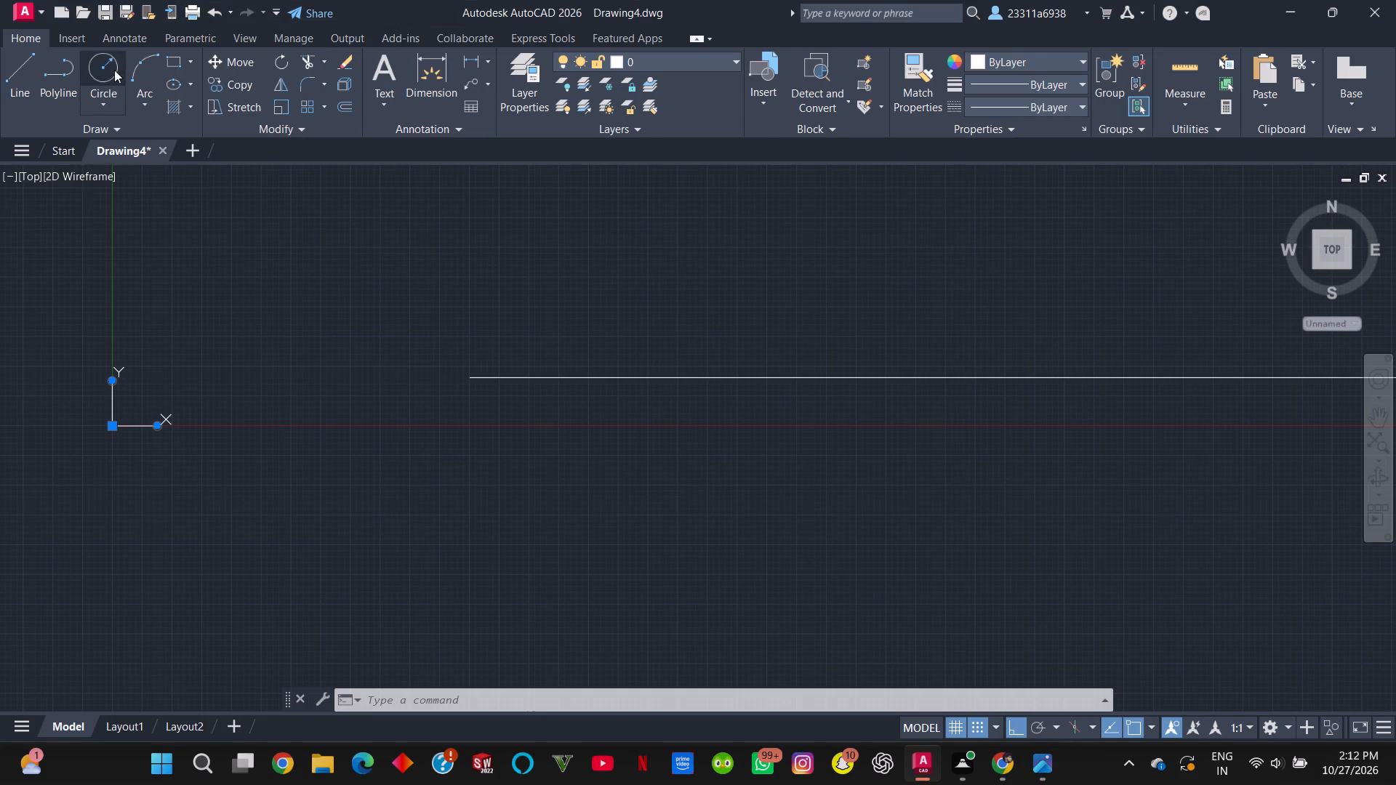
{"action": "left_click", "coordinate": [469, 372]}
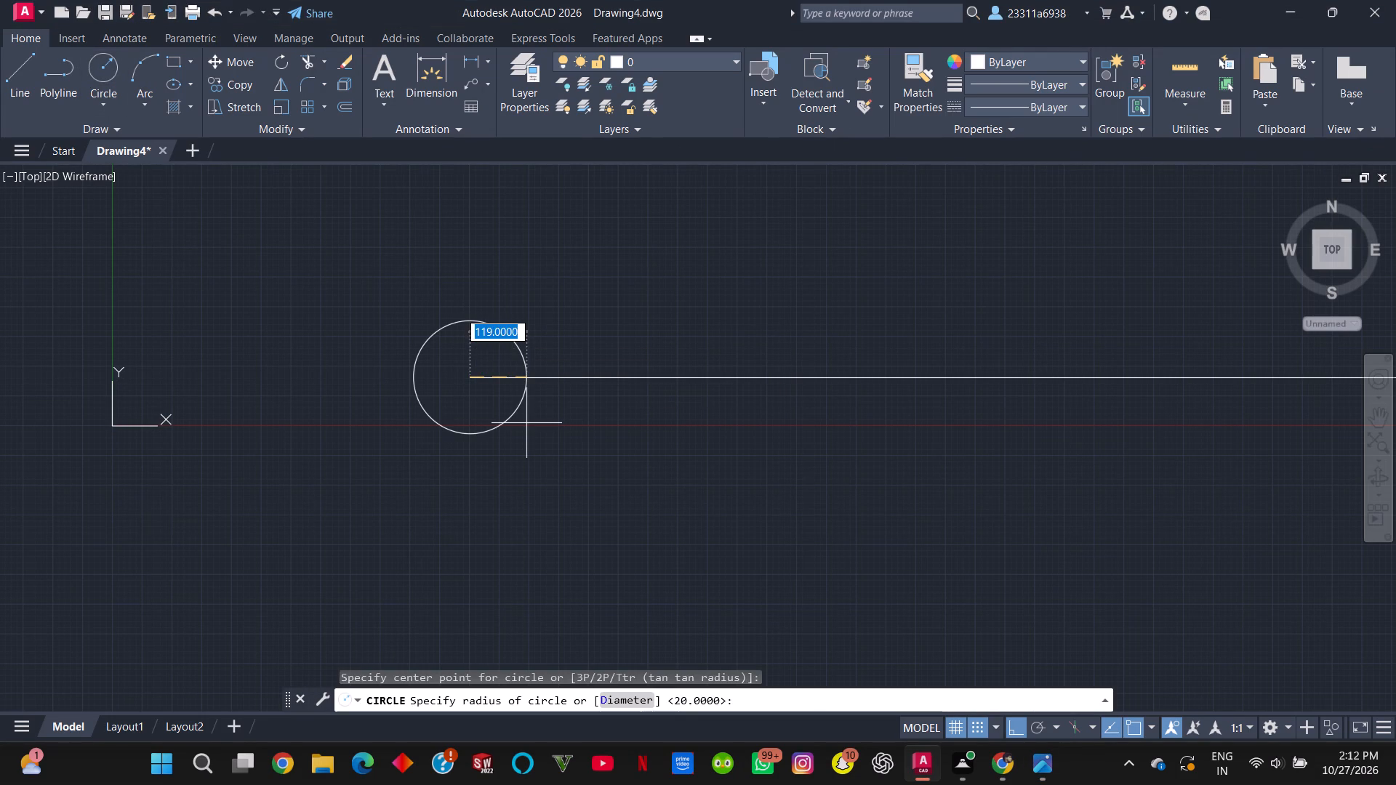
{"action": "type", "text": "102"}
{"action": "key", "text": "BackSpace"}
{"action": "key", "text": "BackSpace"}
{"action": "key", "text": "2"}
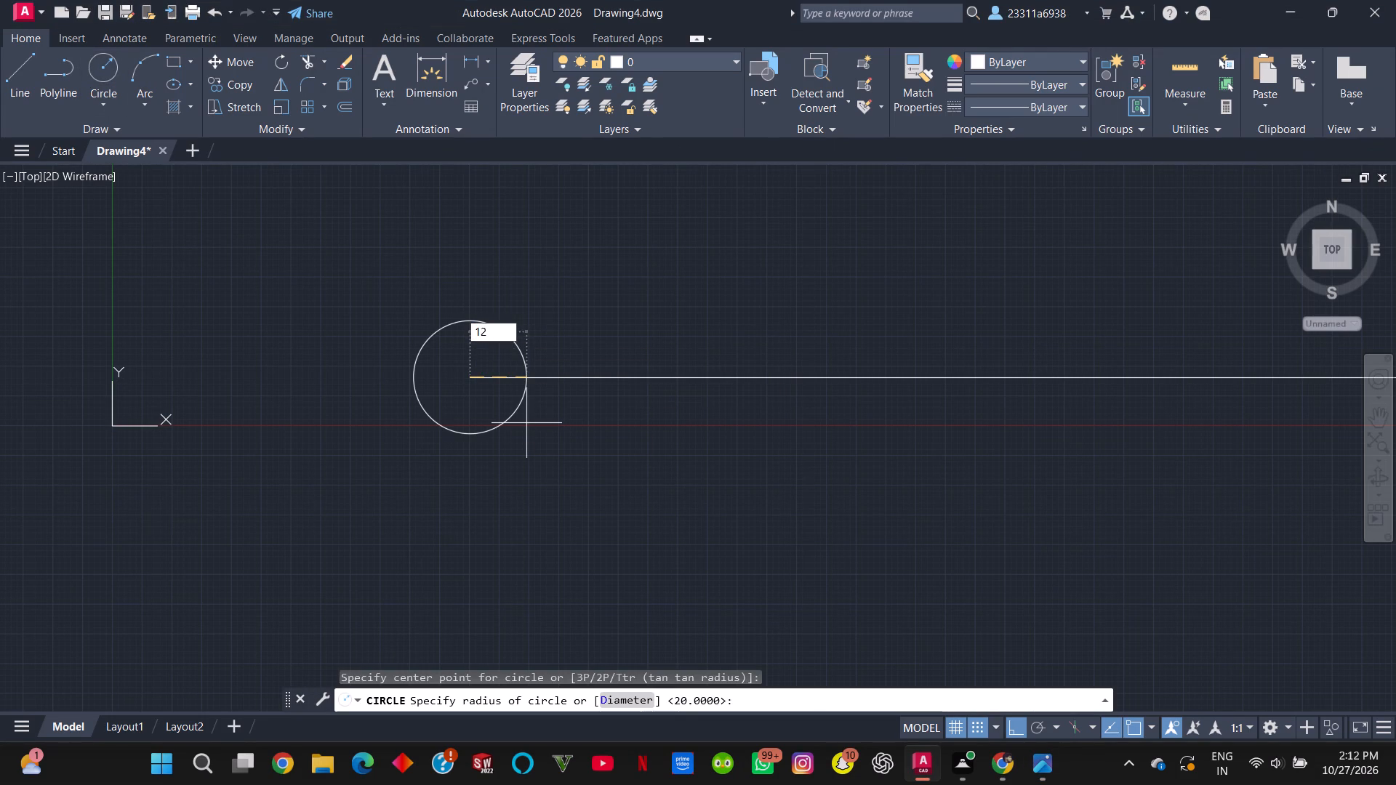
{"action": "key", "text": "Return"}
Draw a concentric circle of radius 16 around the radius 12 circle.
{"action": "scroll", "coordinate": [421, 375], "scroll_direction": "up", "scroll_amount": 7}
{"action": "scroll", "coordinate": [727, 368], "scroll_direction": "down", "scroll_amount": 4}
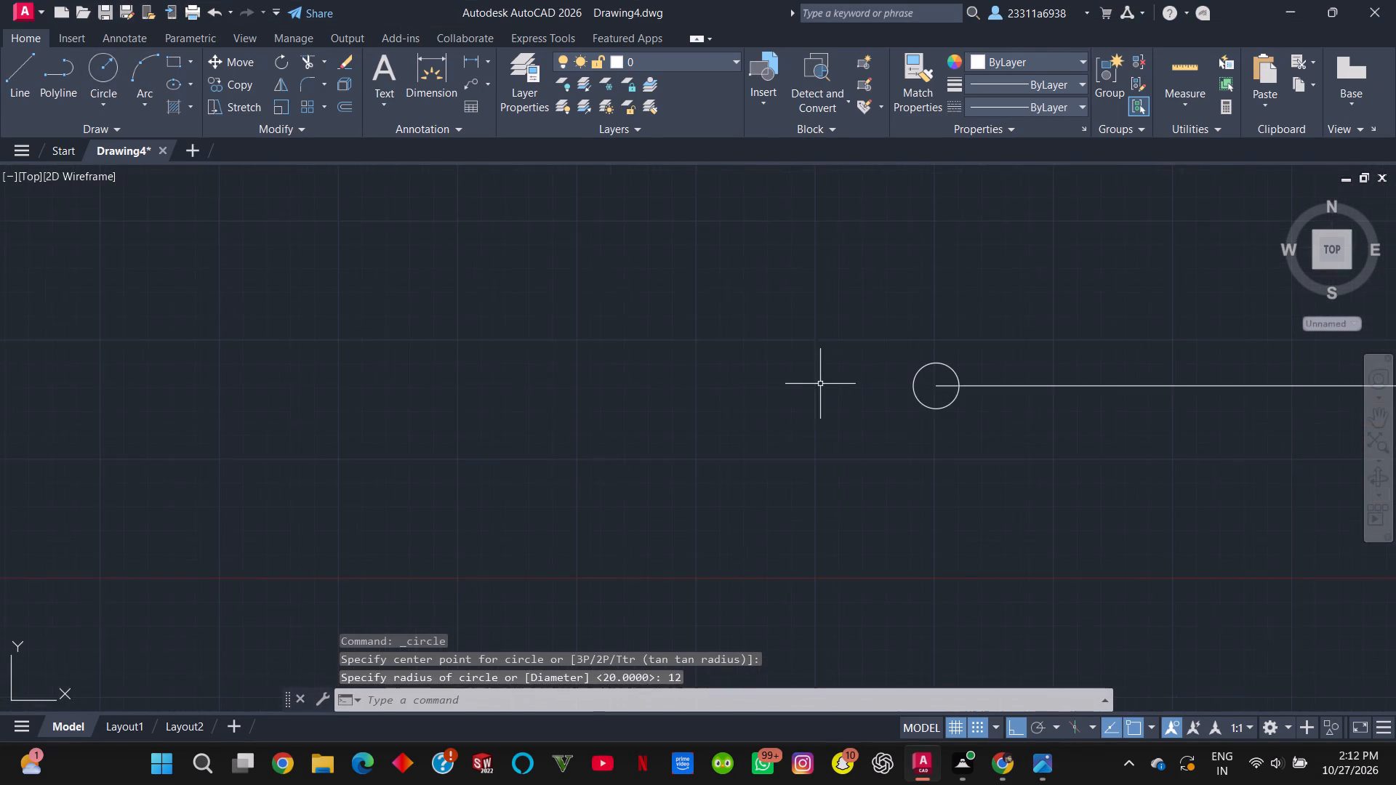
{"action": "scroll", "coordinate": [1011, 361], "scroll_direction": "up", "scroll_amount": 2}
{"action": "left_click", "coordinate": [111, 69]}
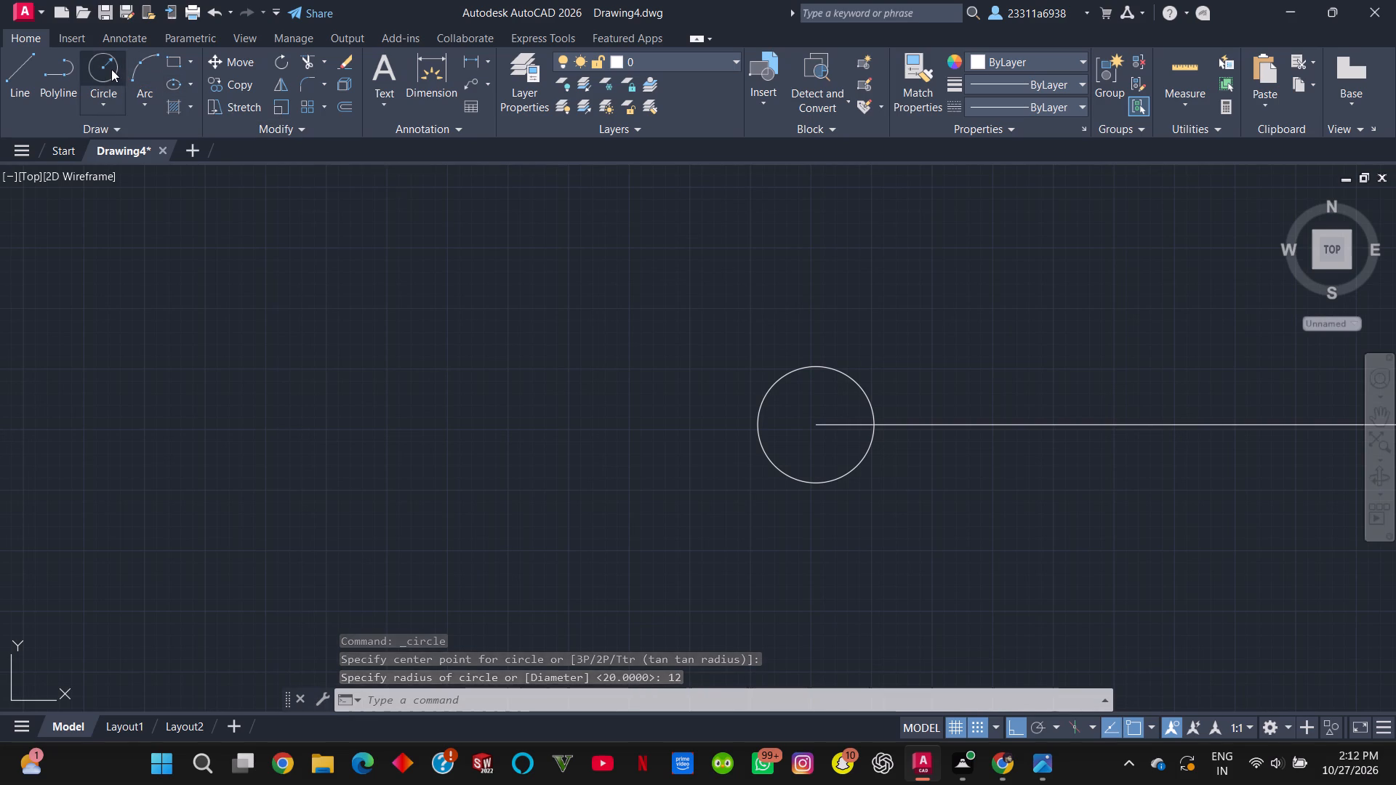
{"action": "left_click", "coordinate": [816, 426]}
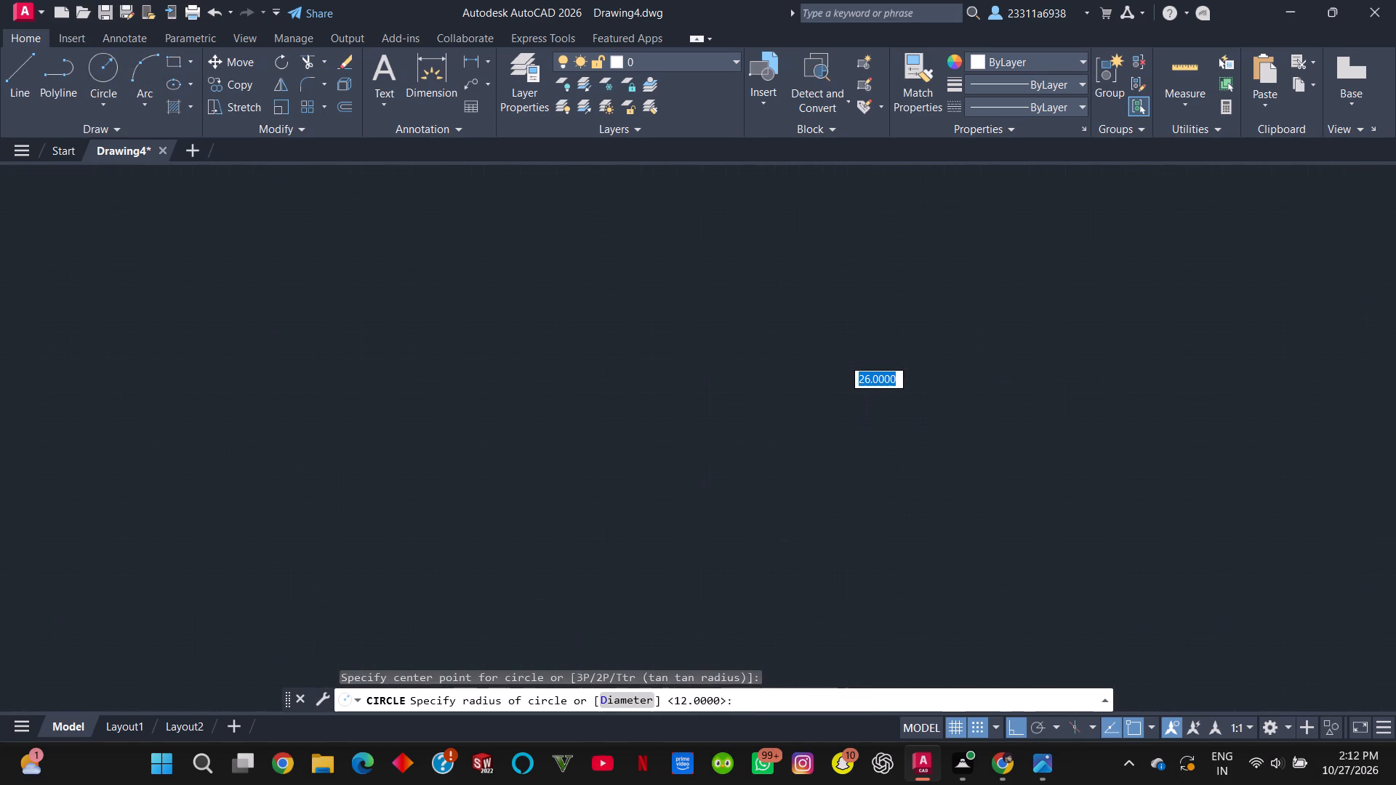
{"action": "type", "text": "16"}
{"action": "key", "text": "Return"}
Check the reference image and draw a 41-unit horizontal line leftward from the centre of the concentric circles.
{"action": "key", "text": "alt+Tab"}
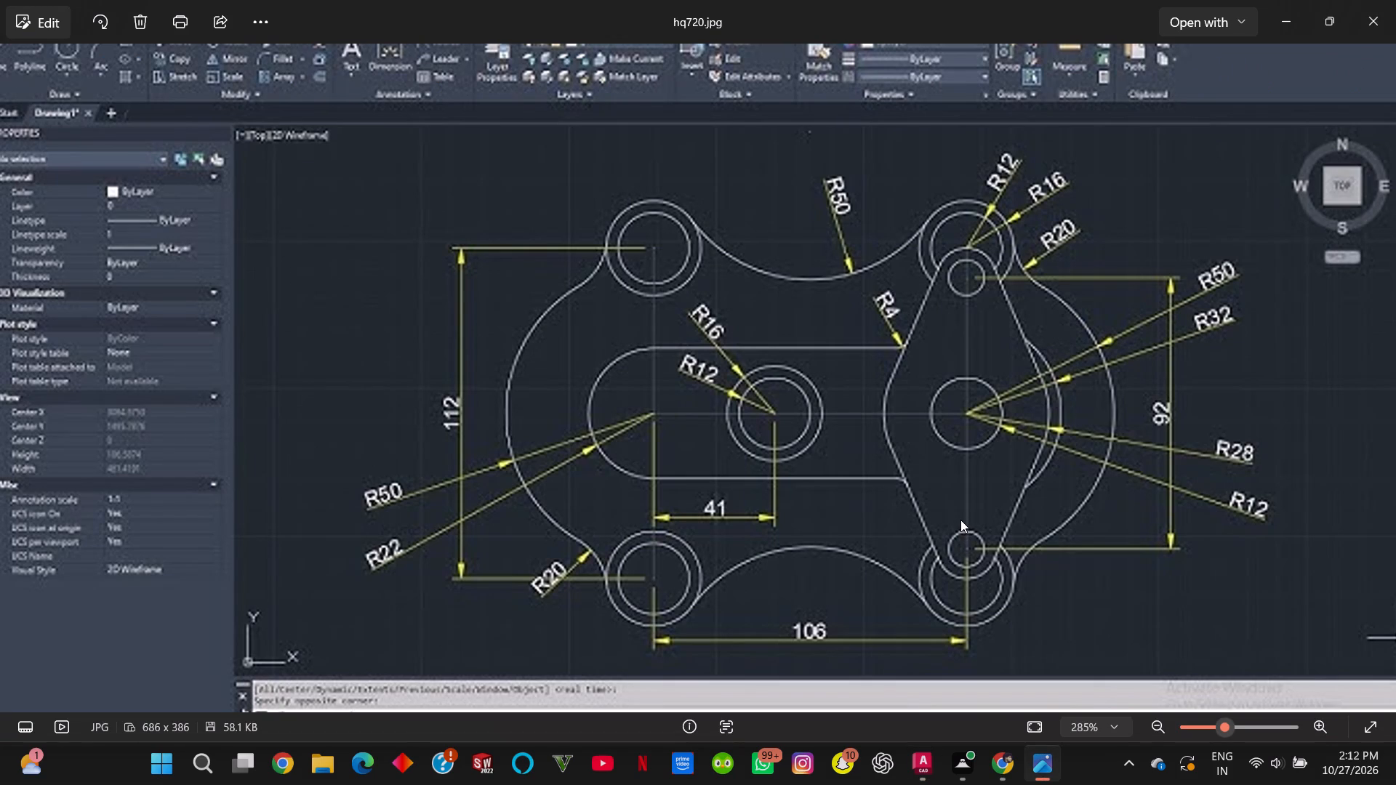
{"action": "key", "text": "alt+Tab"}
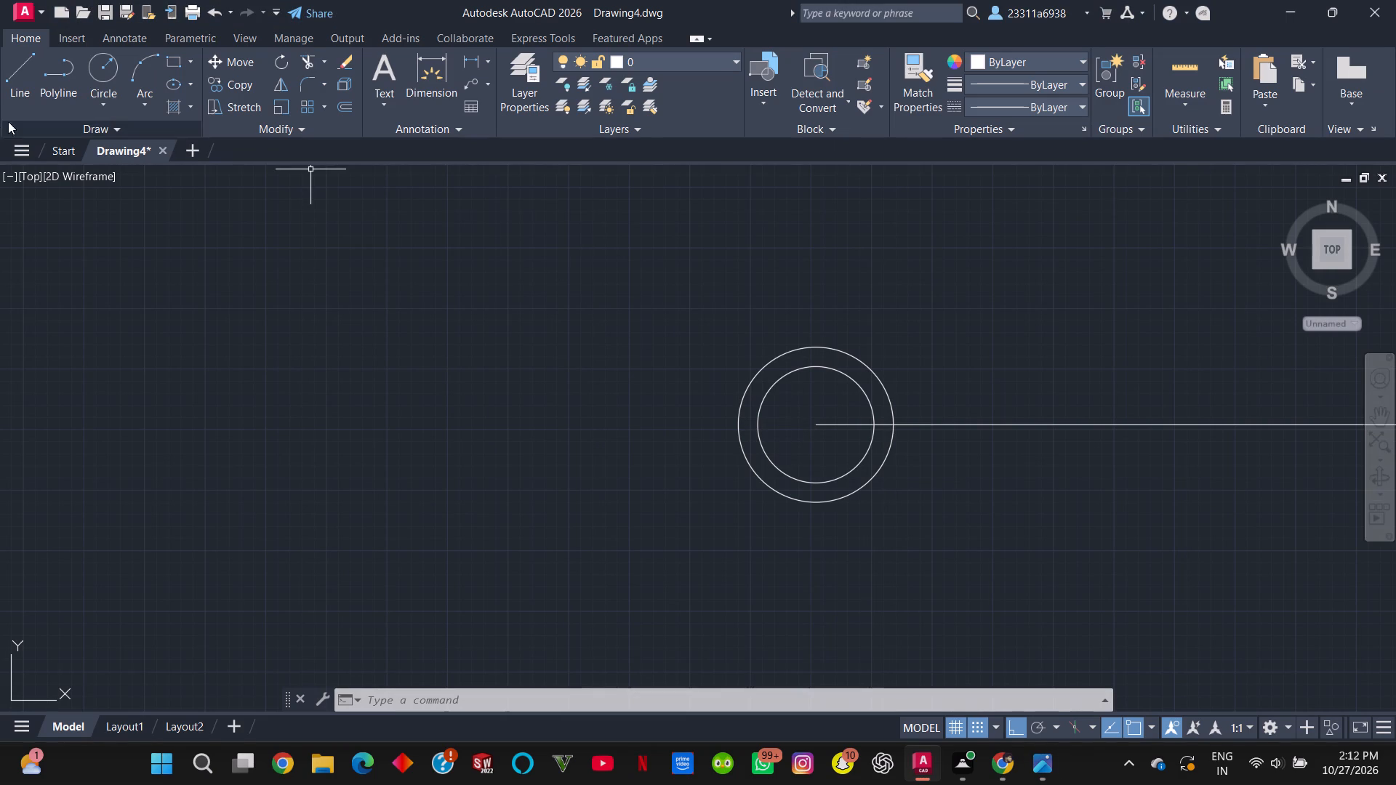
{"action": "left_click", "coordinate": [23, 78]}
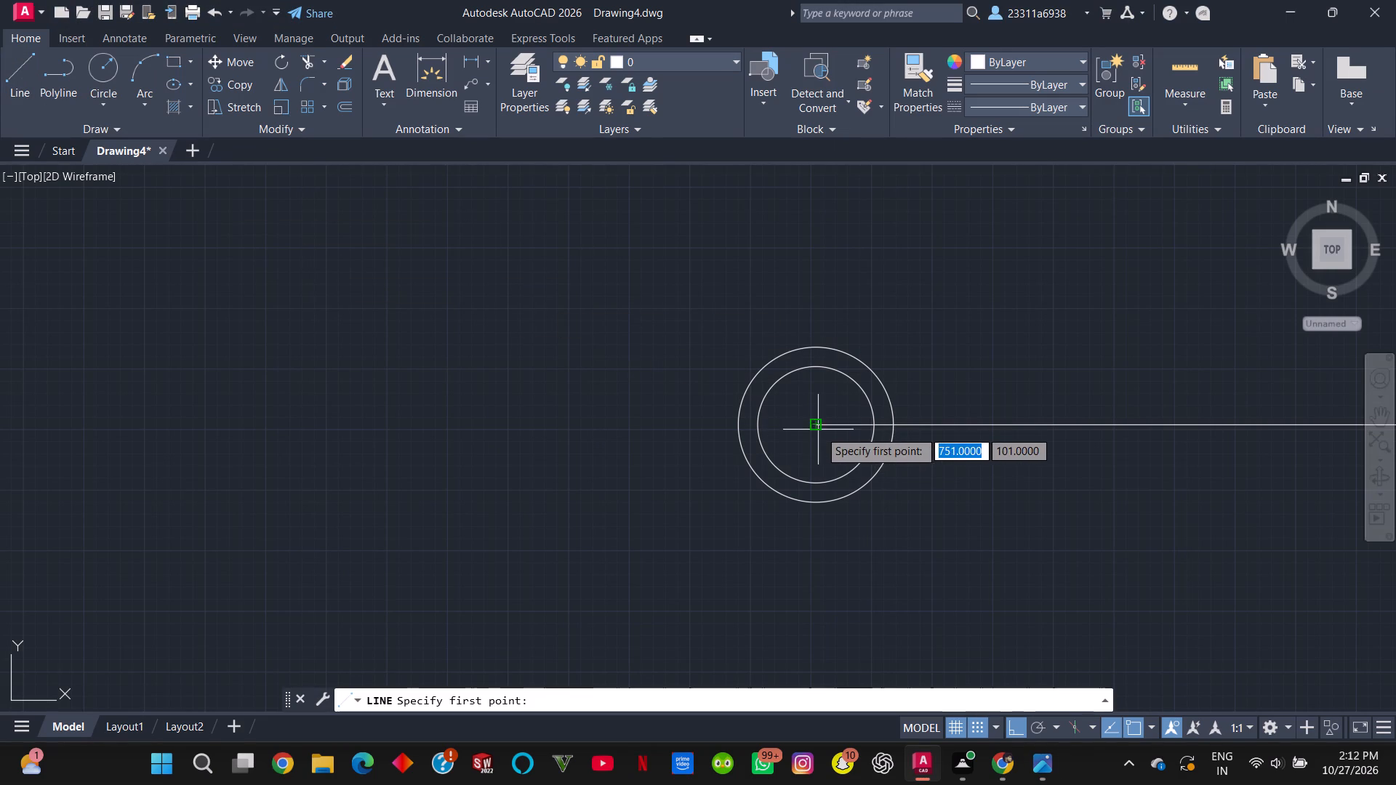
{"action": "left_click", "coordinate": [817, 428]}
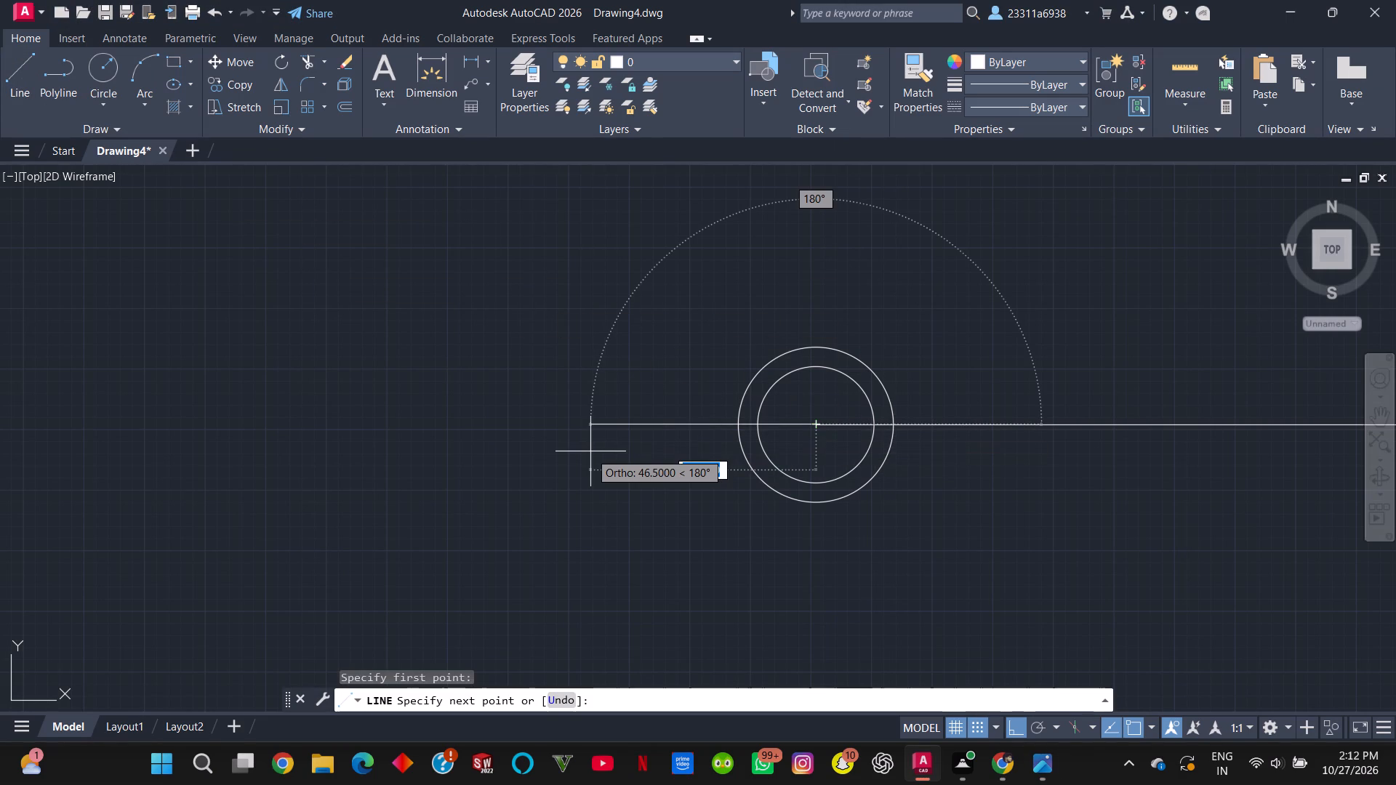
{"action": "type", "text": "41"}
{"action": "key", "text": "Return"}
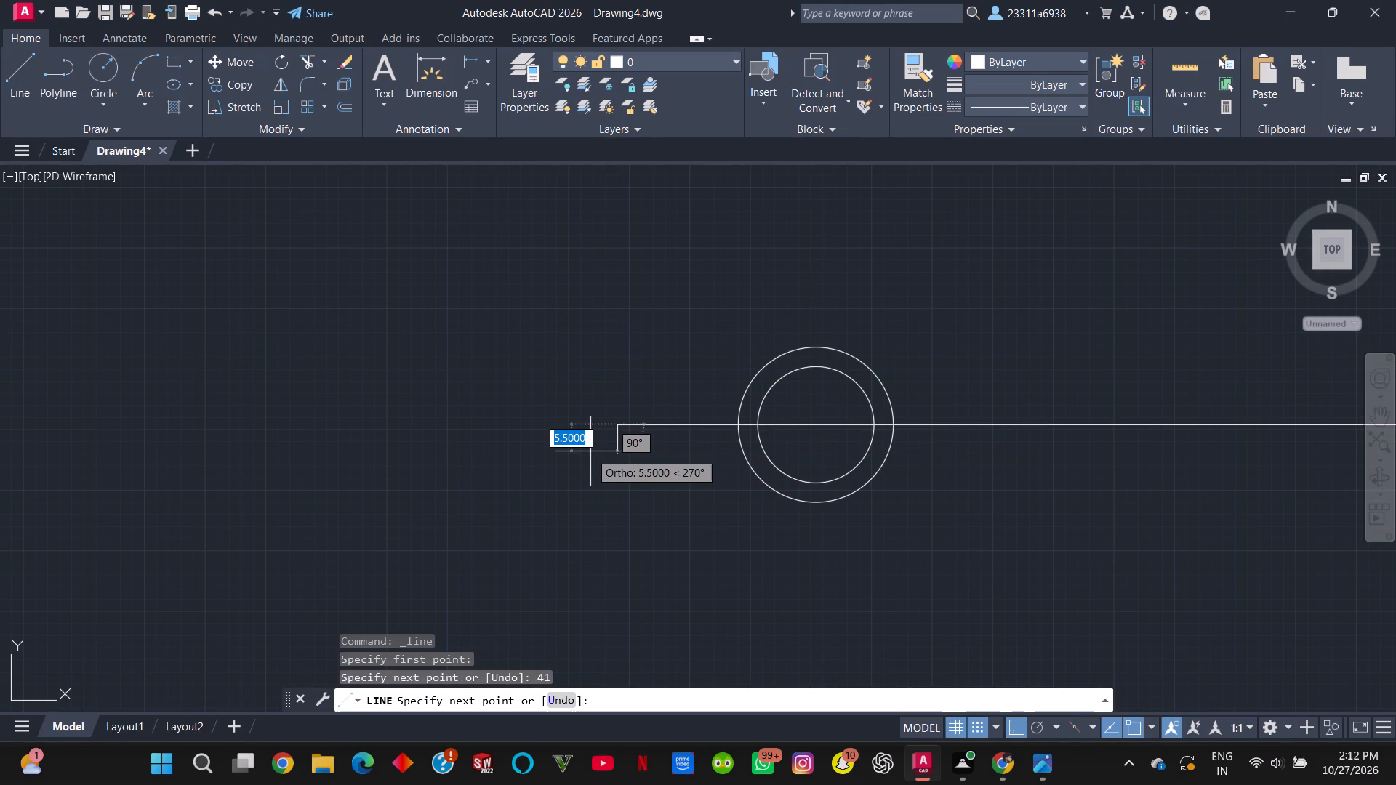
{"action": "key", "text": "Escape"}
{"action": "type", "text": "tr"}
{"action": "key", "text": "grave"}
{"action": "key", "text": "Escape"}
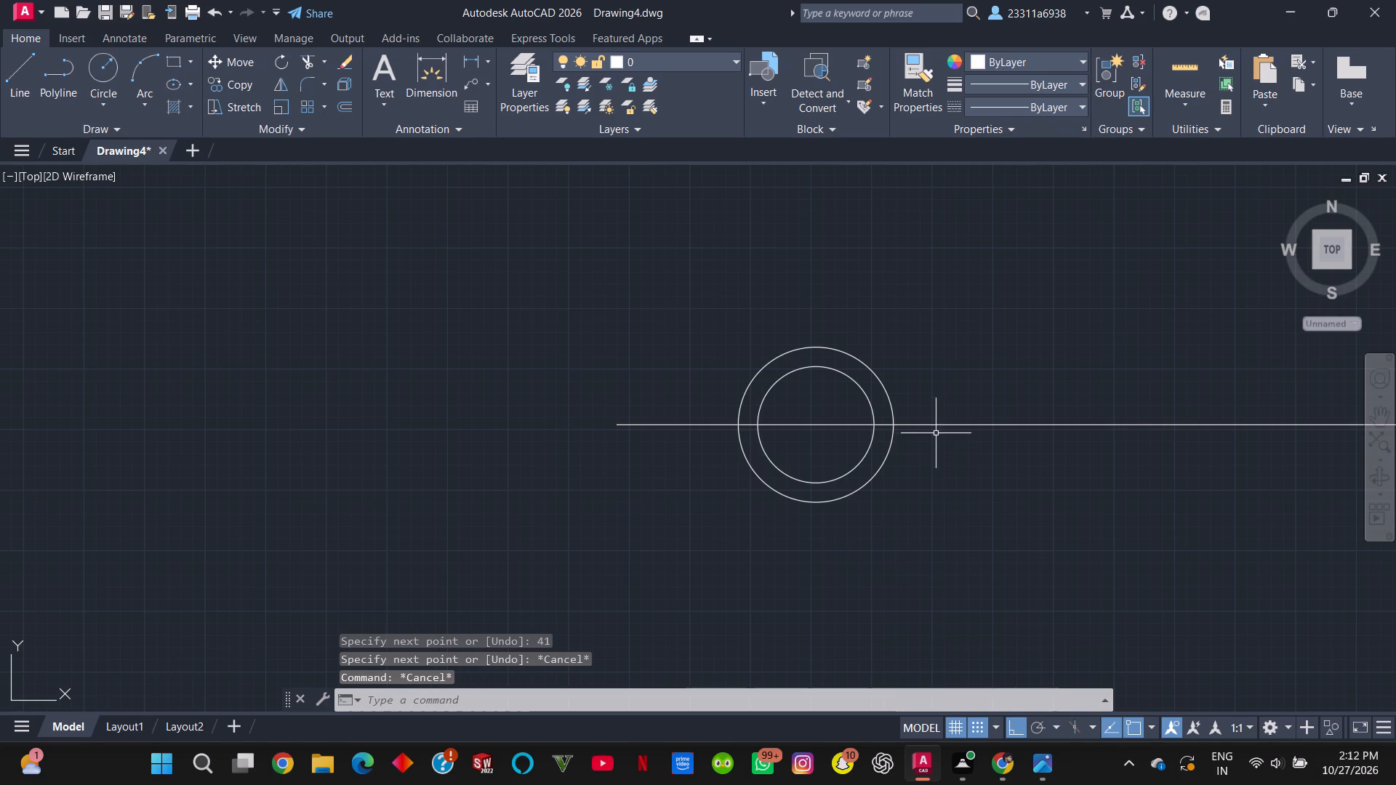
Delete the horizontal ray extending rightward from the circles' centre.
{"action": "left_click", "coordinate": [937, 422]}
{"action": "key", "text": "Delete"}
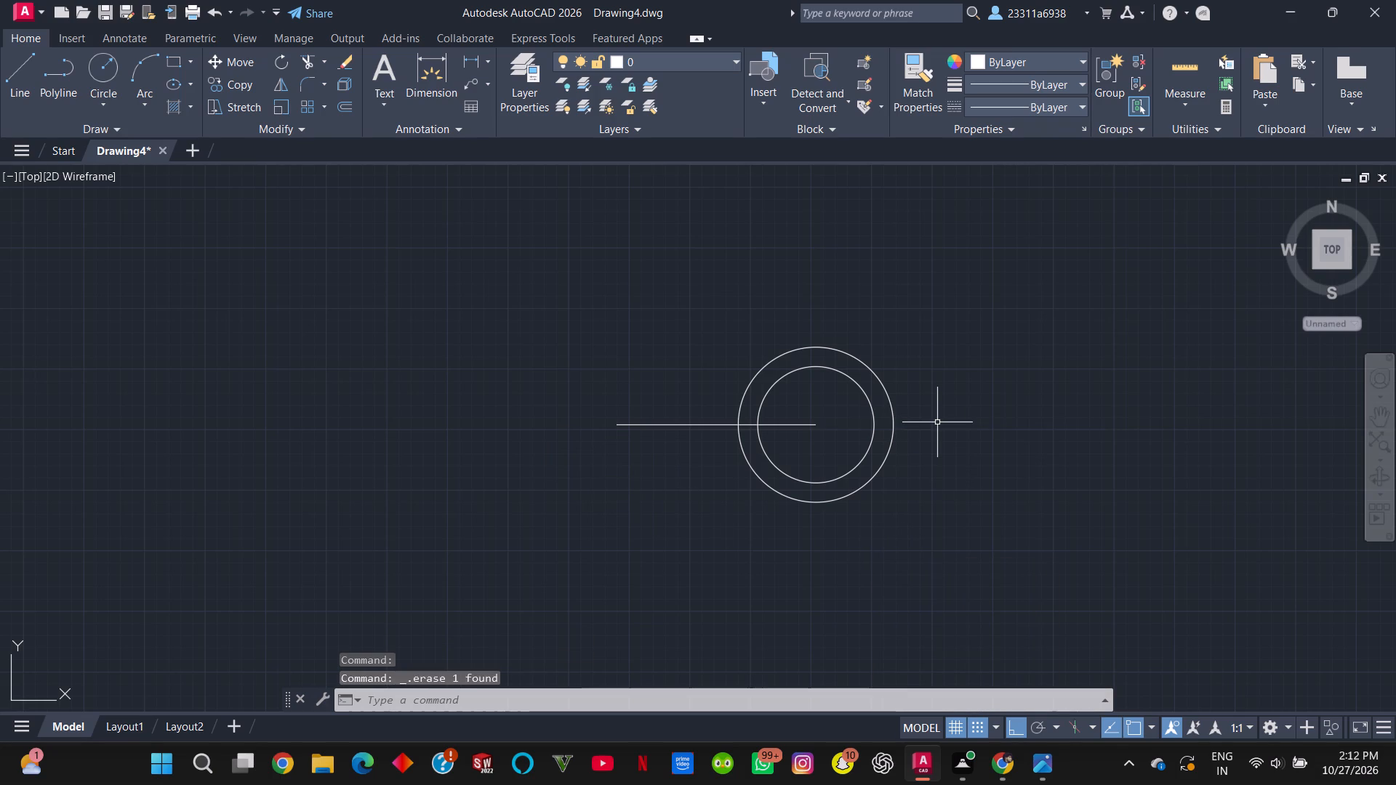
Check the reference image and draw a 106-unit horizontal line rightward from the free end of the 41-unit line.
{"action": "key", "text": "alt+Tab"}
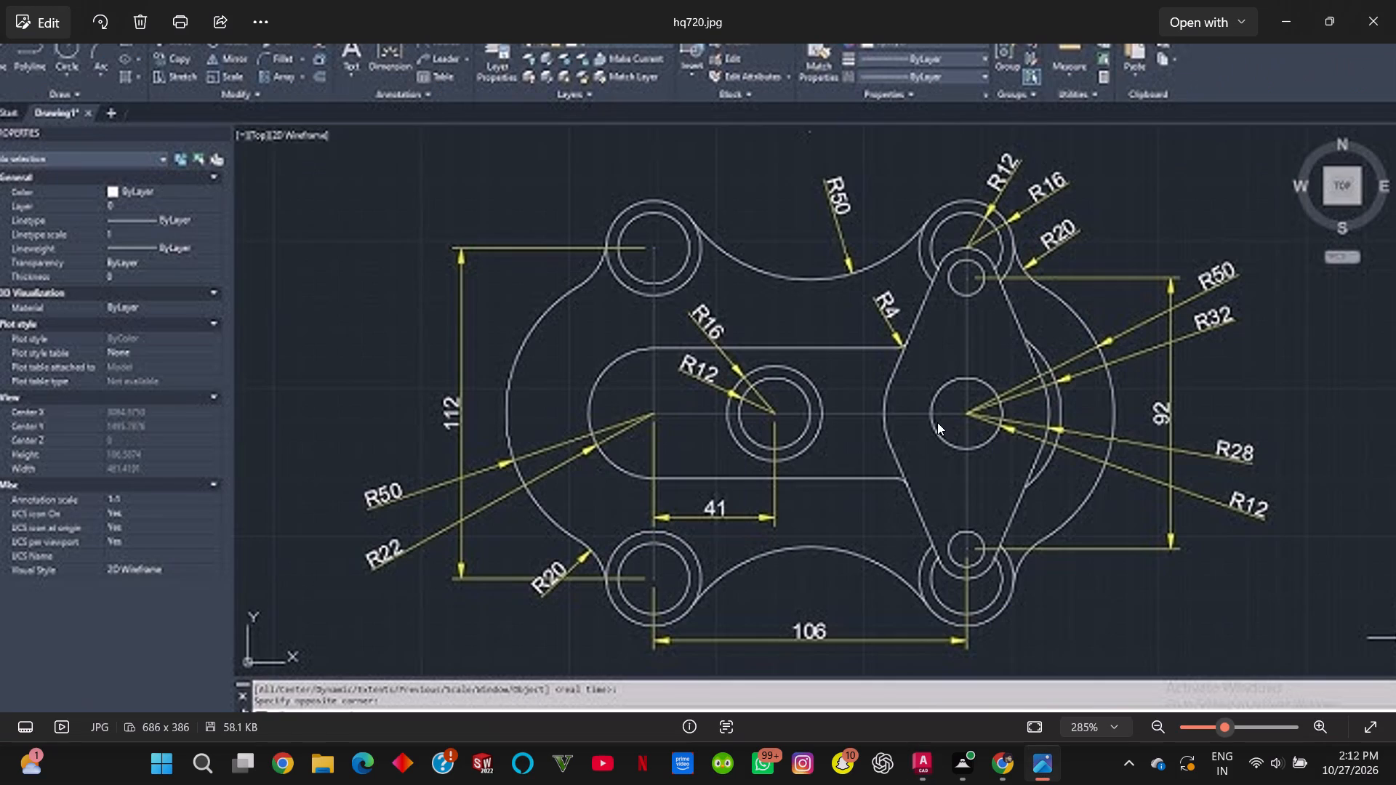
{"action": "key", "text": "alt+Tab"}
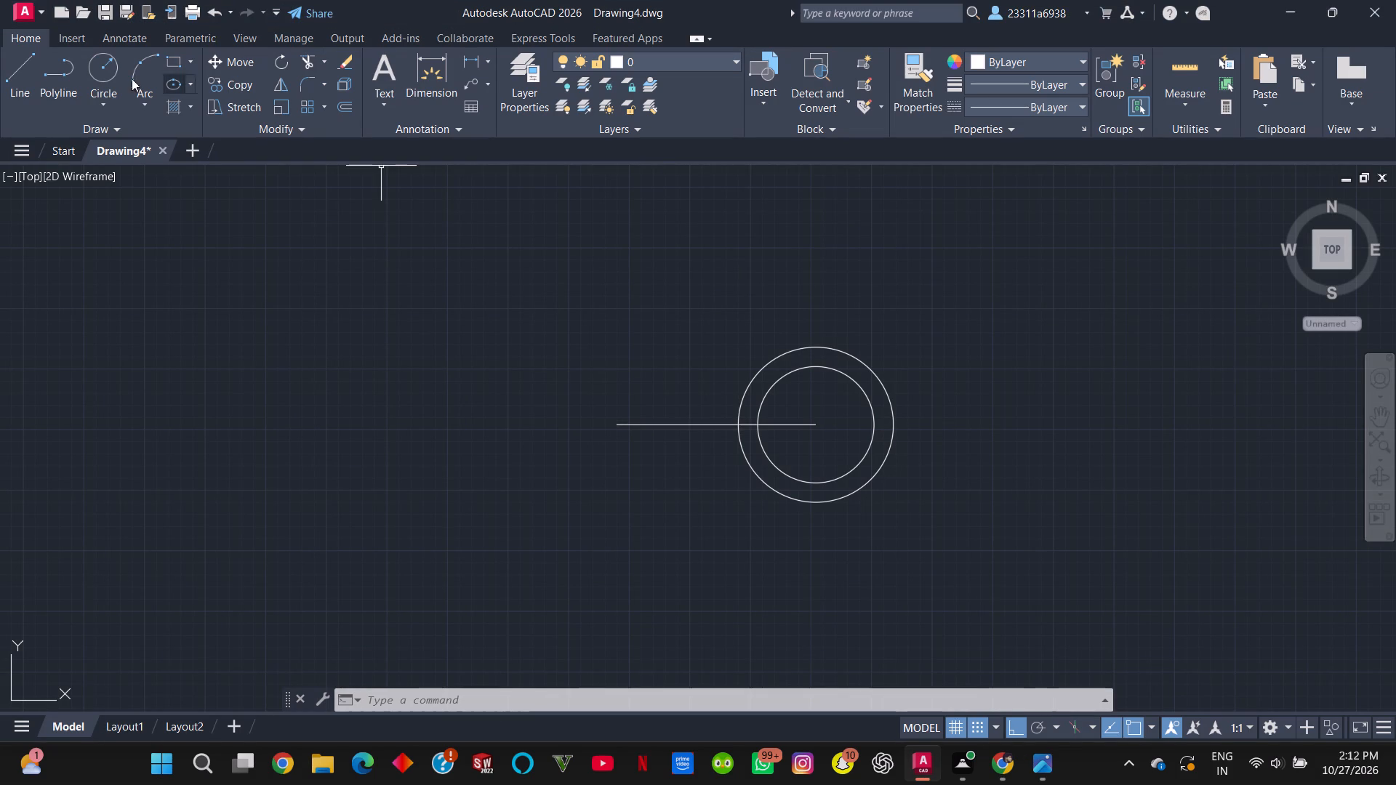
{"action": "left_click", "coordinate": [28, 68]}
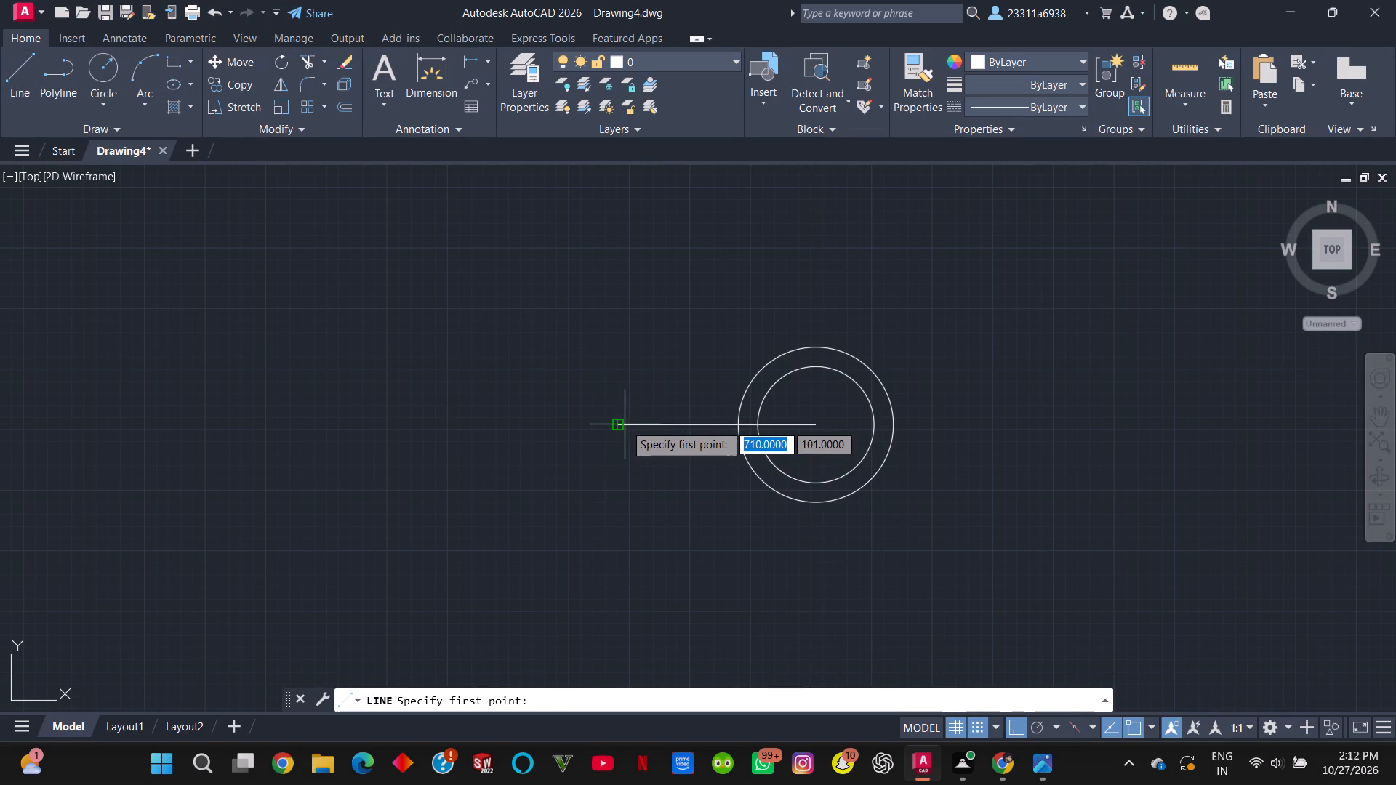
{"action": "left_click", "coordinate": [625, 424]}
{"action": "key", "text": "alt+Tab"}
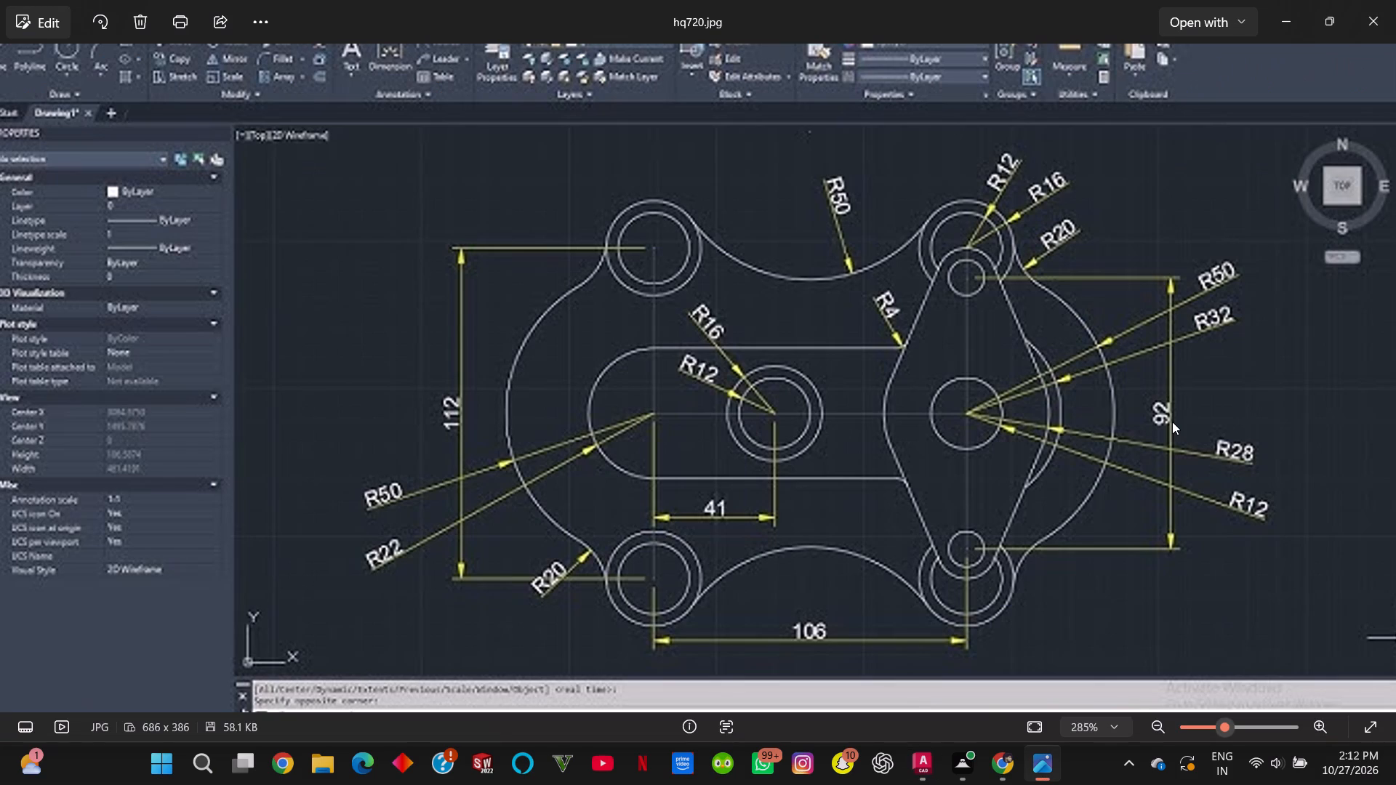
{"action": "key", "text": "alt+Tab"}
{"action": "type", "text": "106"}
{"action": "key", "text": "Return"}
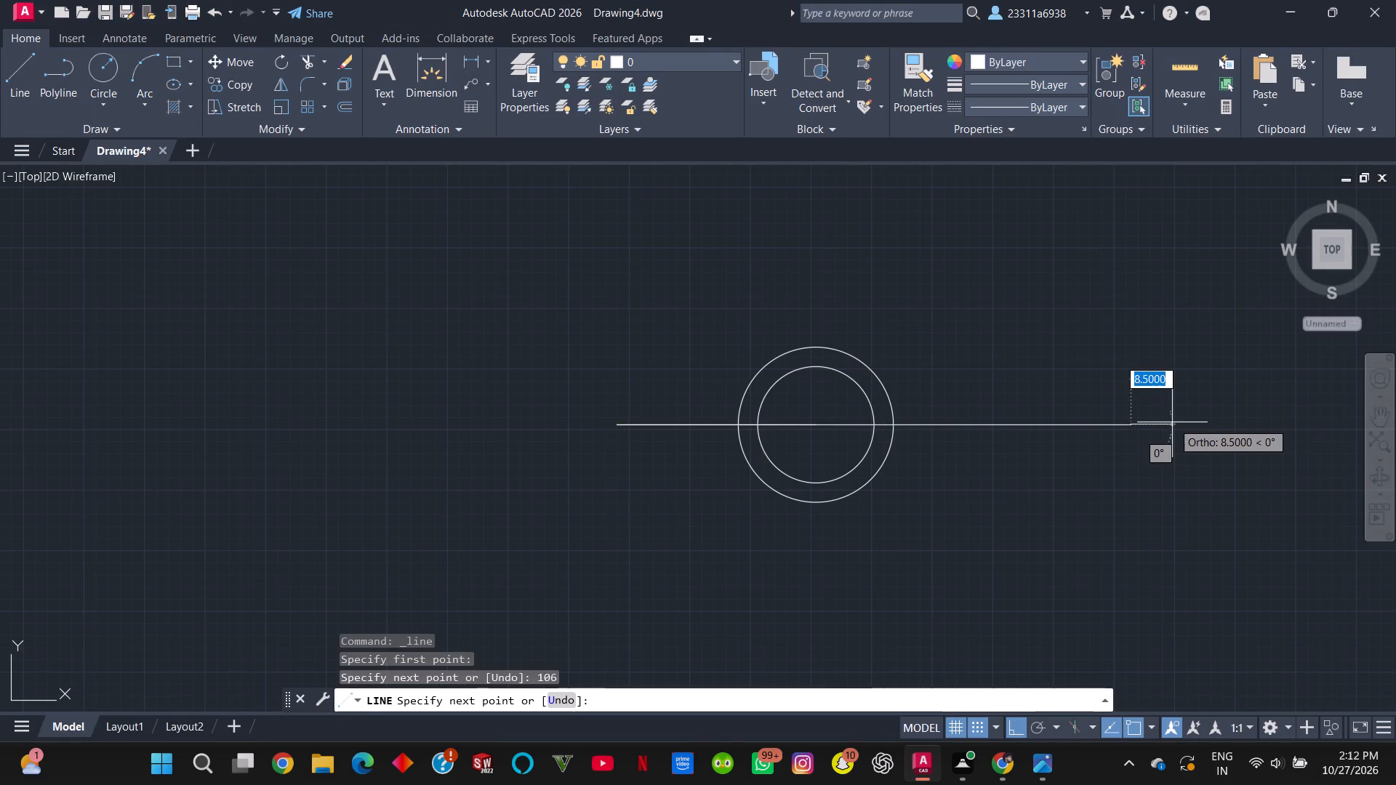
{"action": "key", "text": "alt+Tab"}
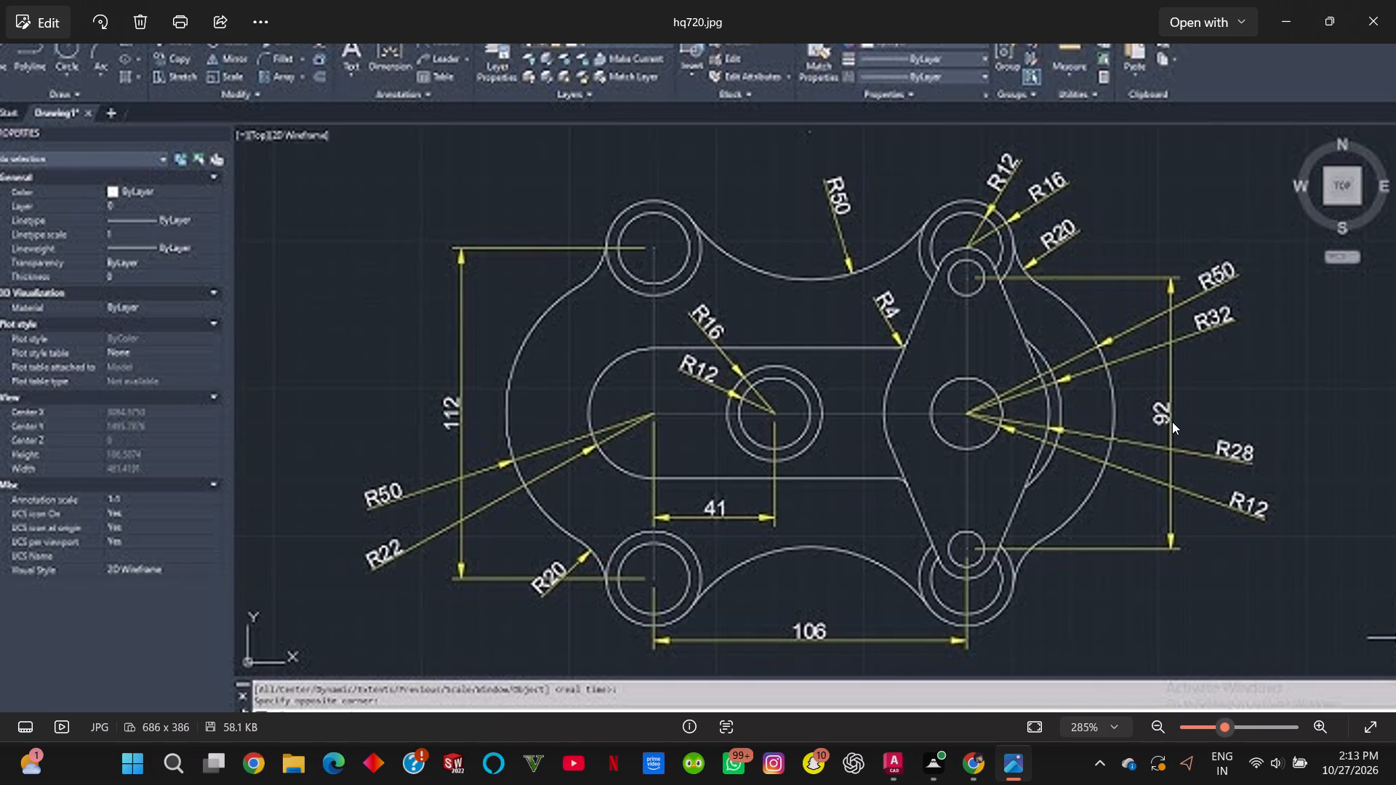
{"action": "key", "text": "alt+Tab"}
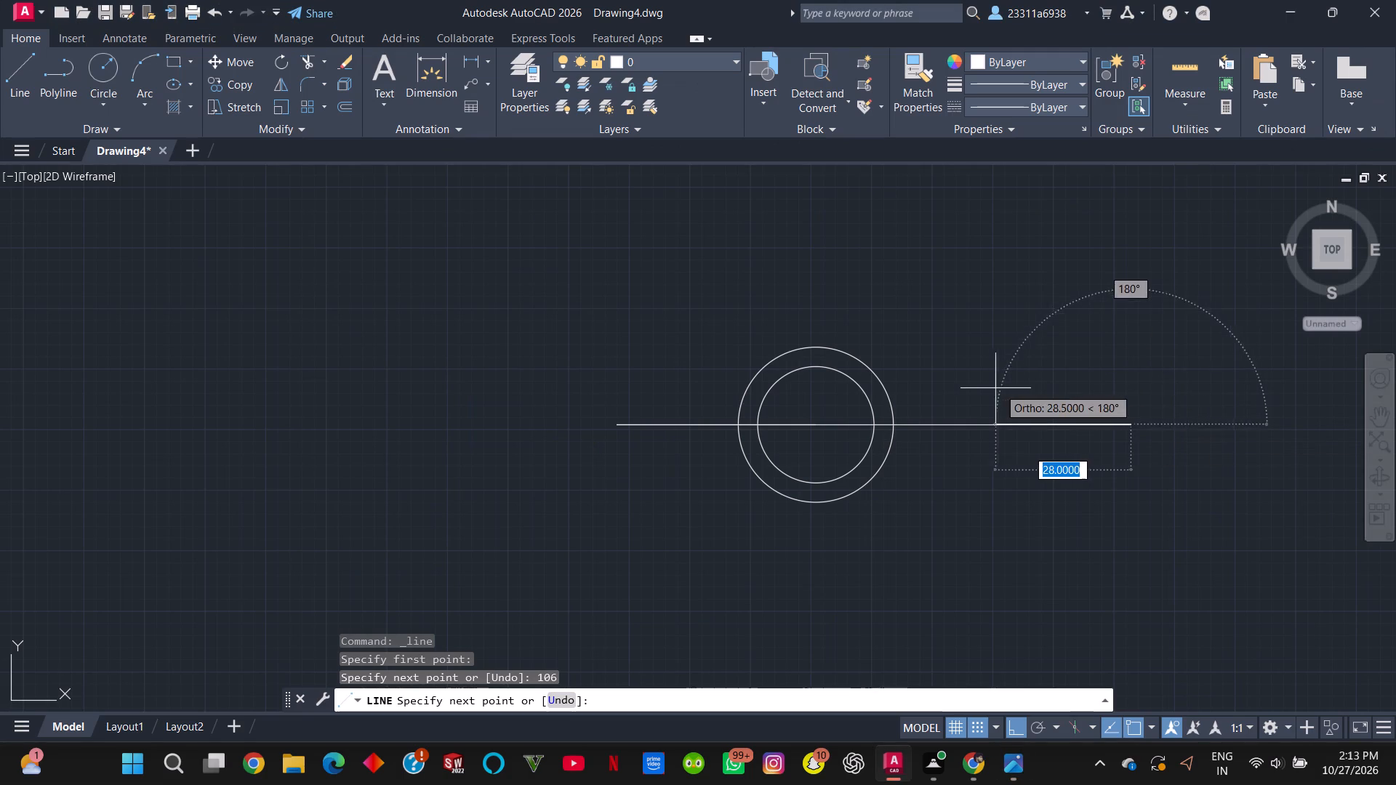
{"action": "key", "text": "Escape"}
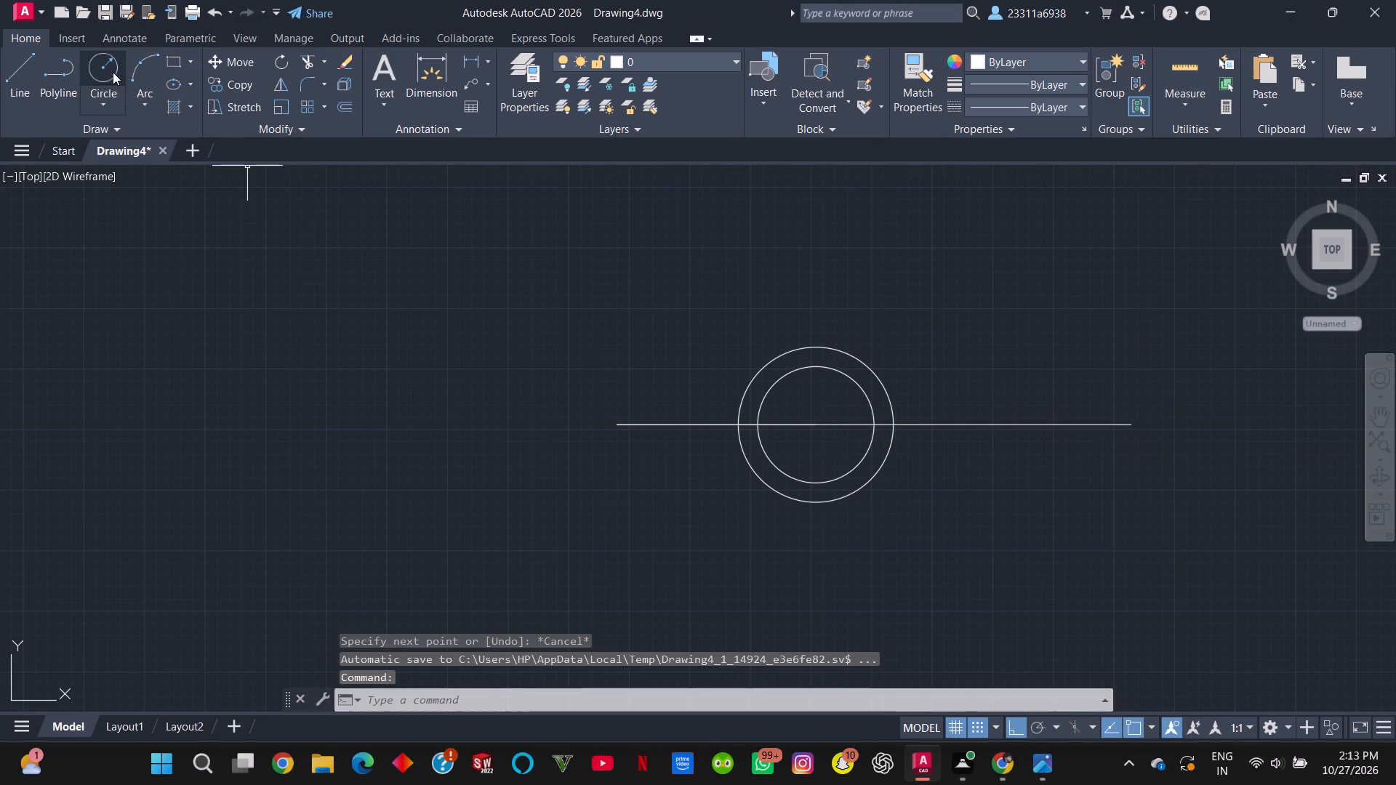
Draw a circle of radius 12 centred on the far end of the 106-unit line.
{"action": "left_click", "coordinate": [113, 72]}
{"action": "left_click", "coordinate": [1136, 428]}
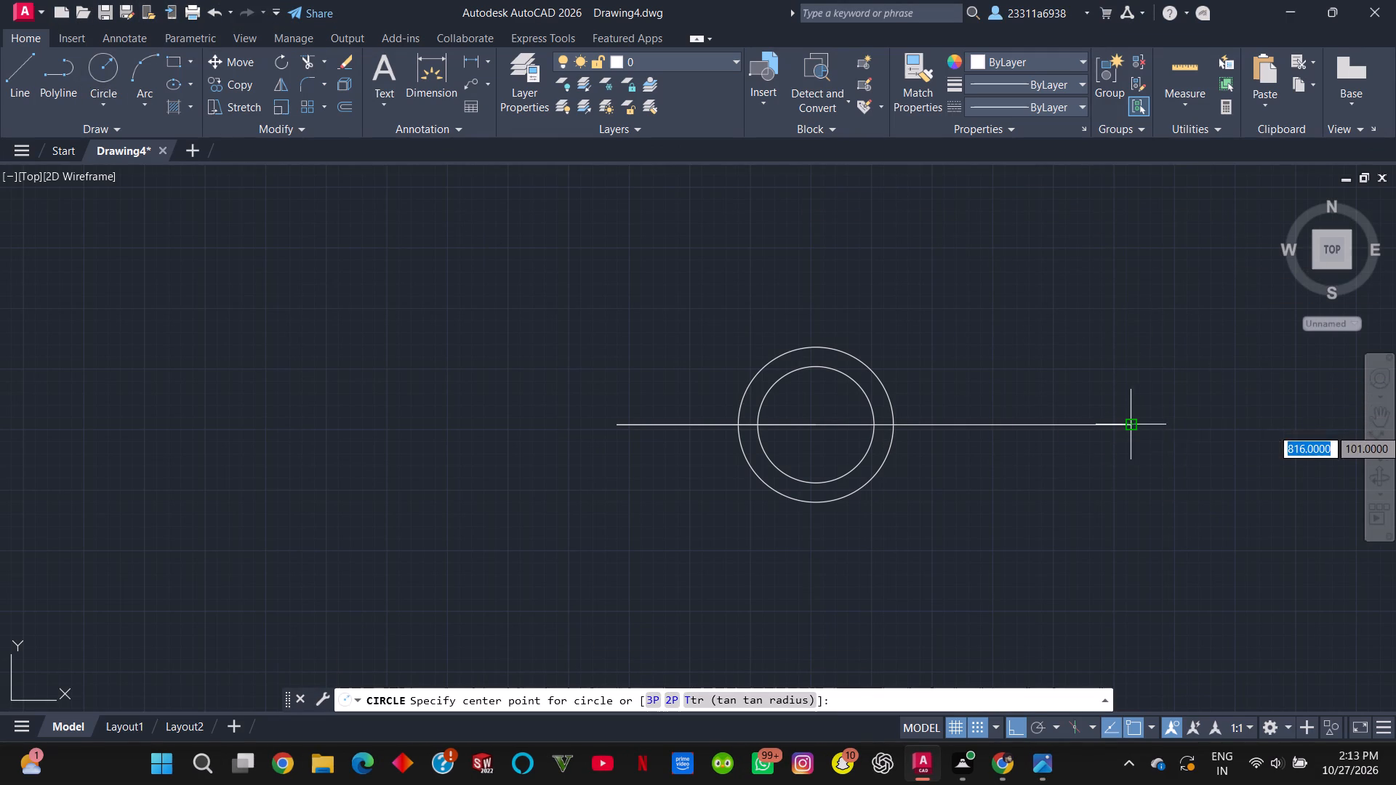
{"action": "type", "text": "12"}
{"action": "key", "text": "Return"}
Check the reference image and add a concentric circle of radius 28 around the new radius 12 circle.
{"action": "key", "text": "alt+Tab"}
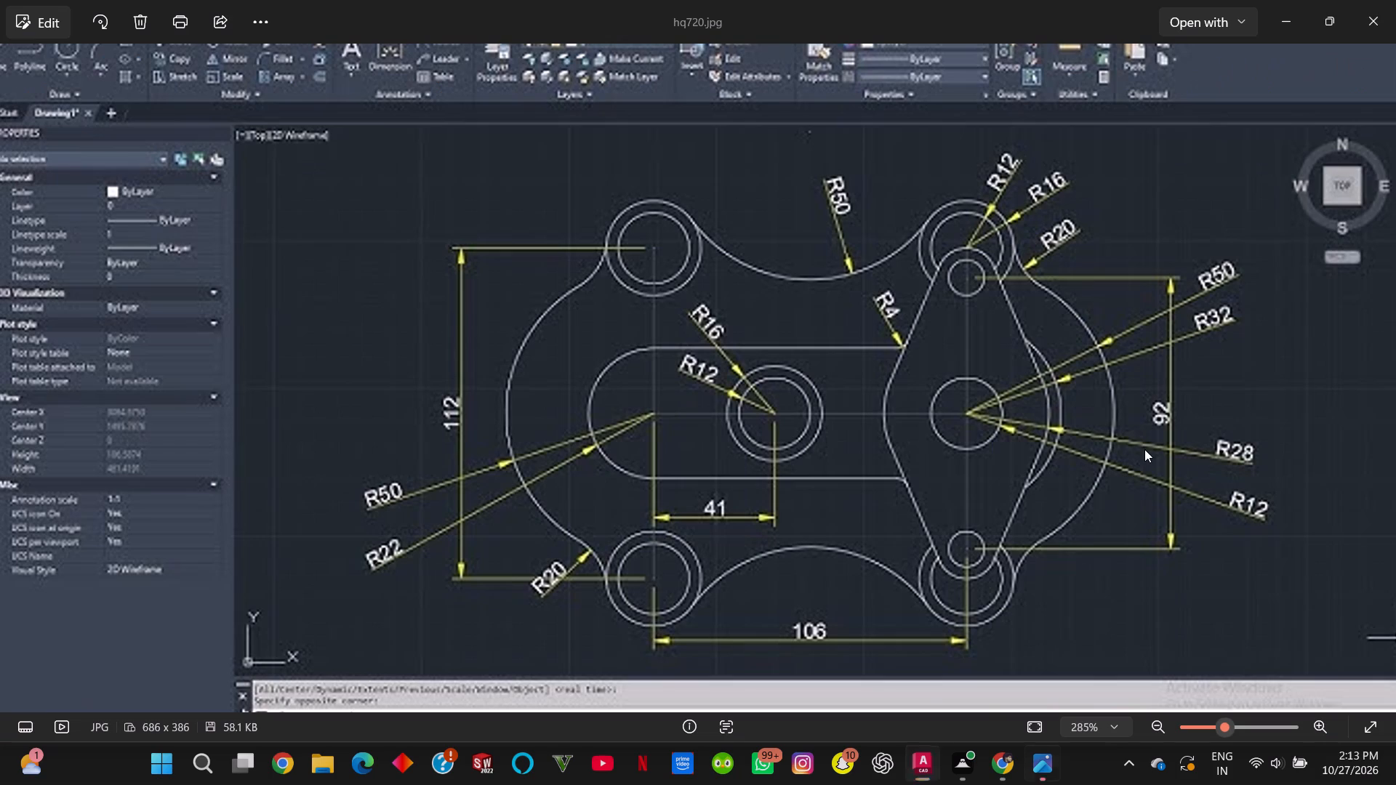
{"action": "key", "text": "alt+Tab"}
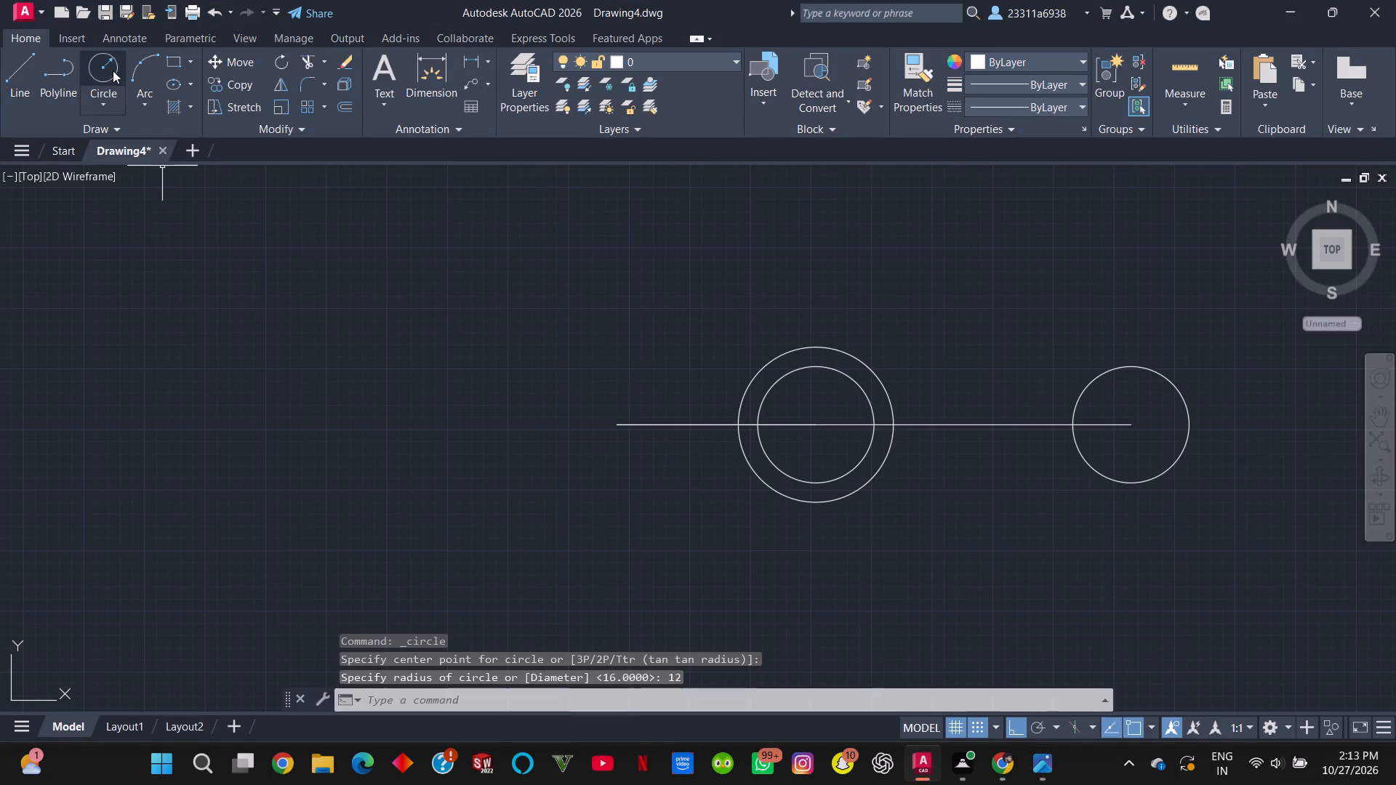
{"action": "left_click", "coordinate": [113, 71]}
{"action": "left_click", "coordinate": [1131, 425]}
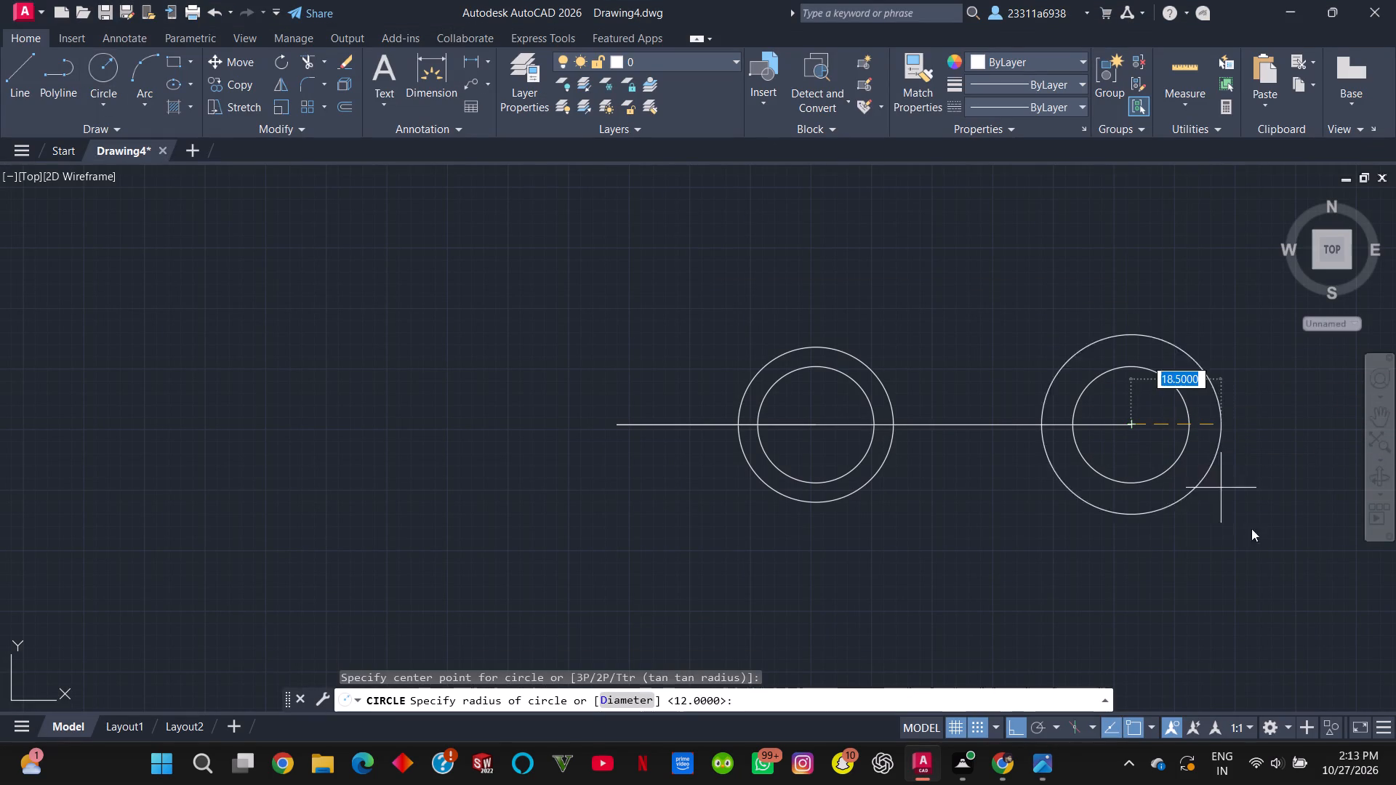
{"action": "type", "text": "28"}
{"action": "key", "text": "Return"}
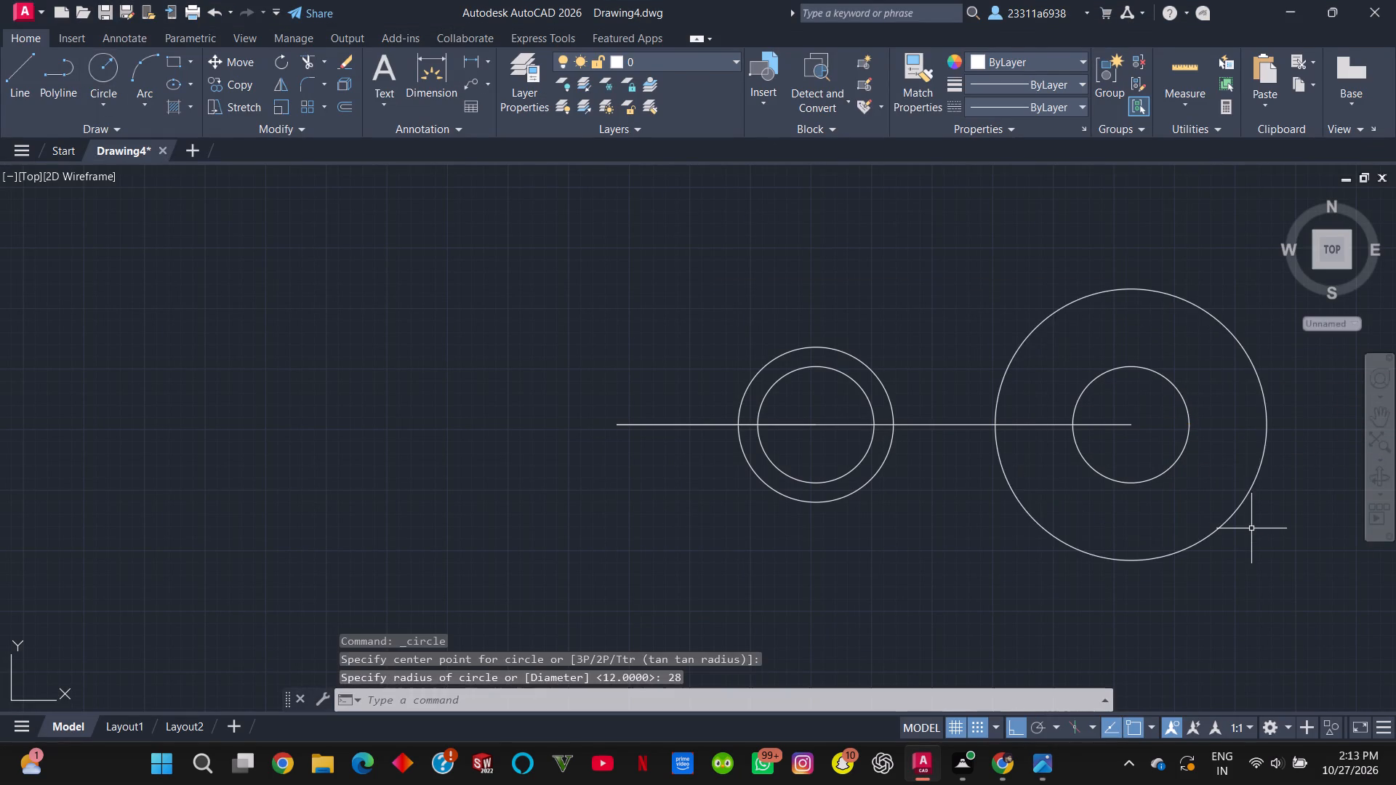
Check the reference image and add a concentric circle of radius 32 around the radius 28 circle.
{"action": "key", "text": "alt+Tab"}
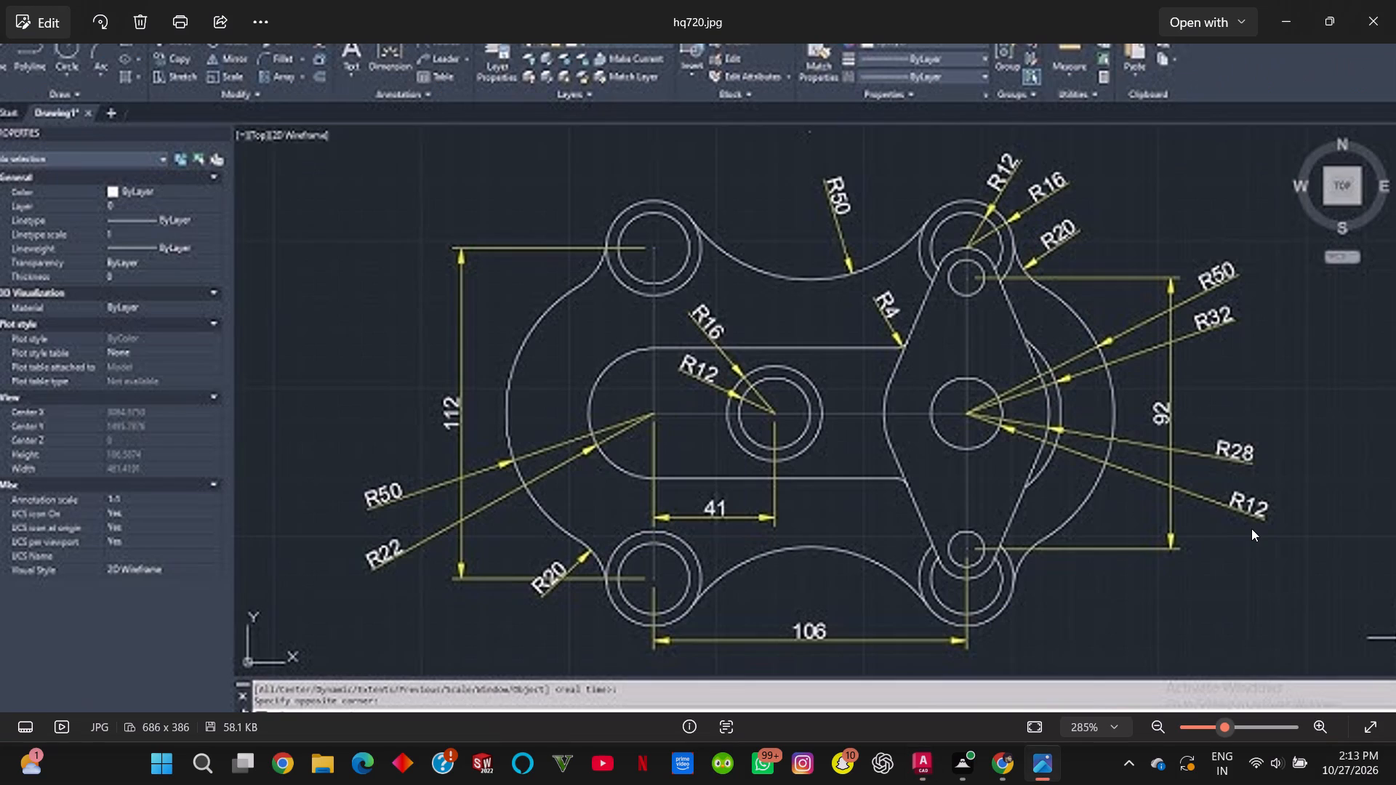
{"action": "key", "text": "alt+Tab"}
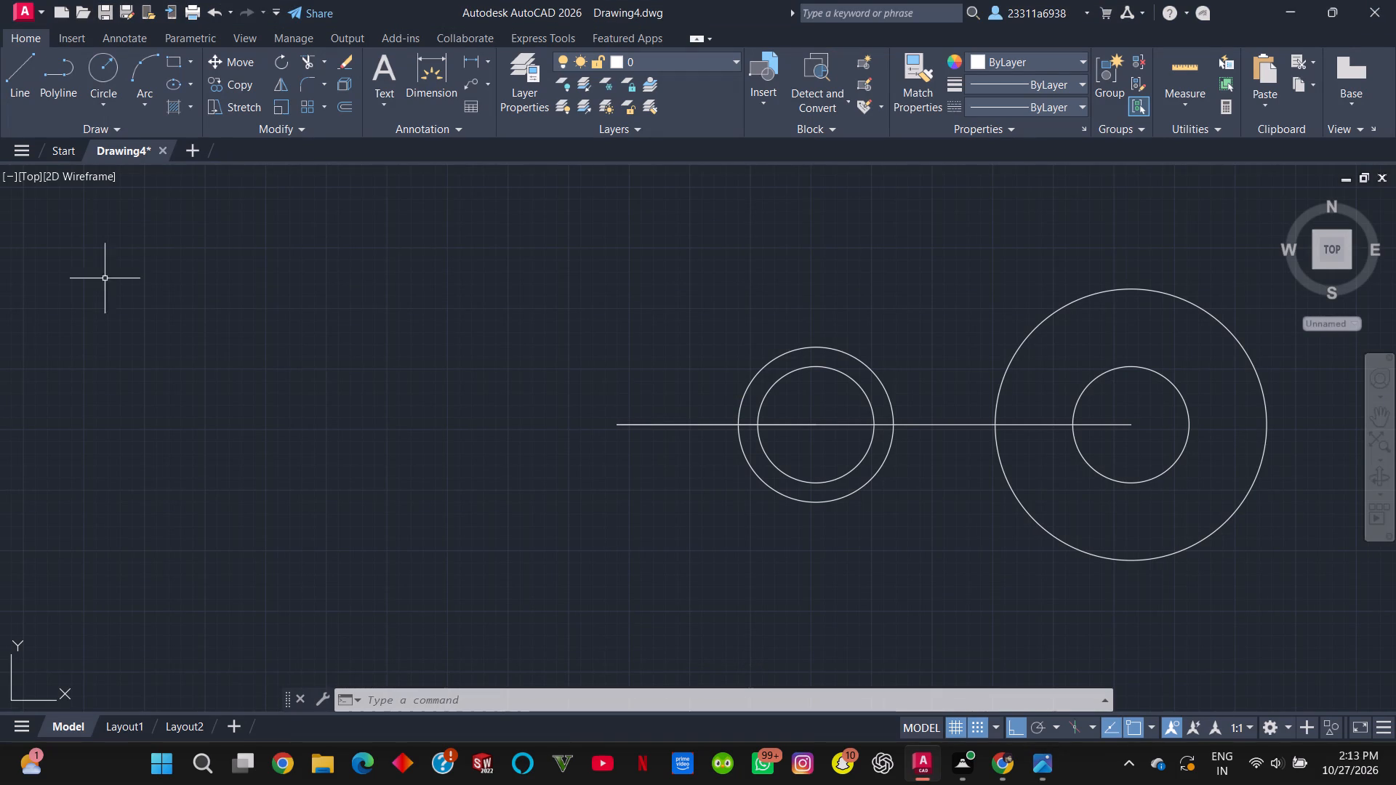
{"action": "double_click", "coordinate": [96, 61]}
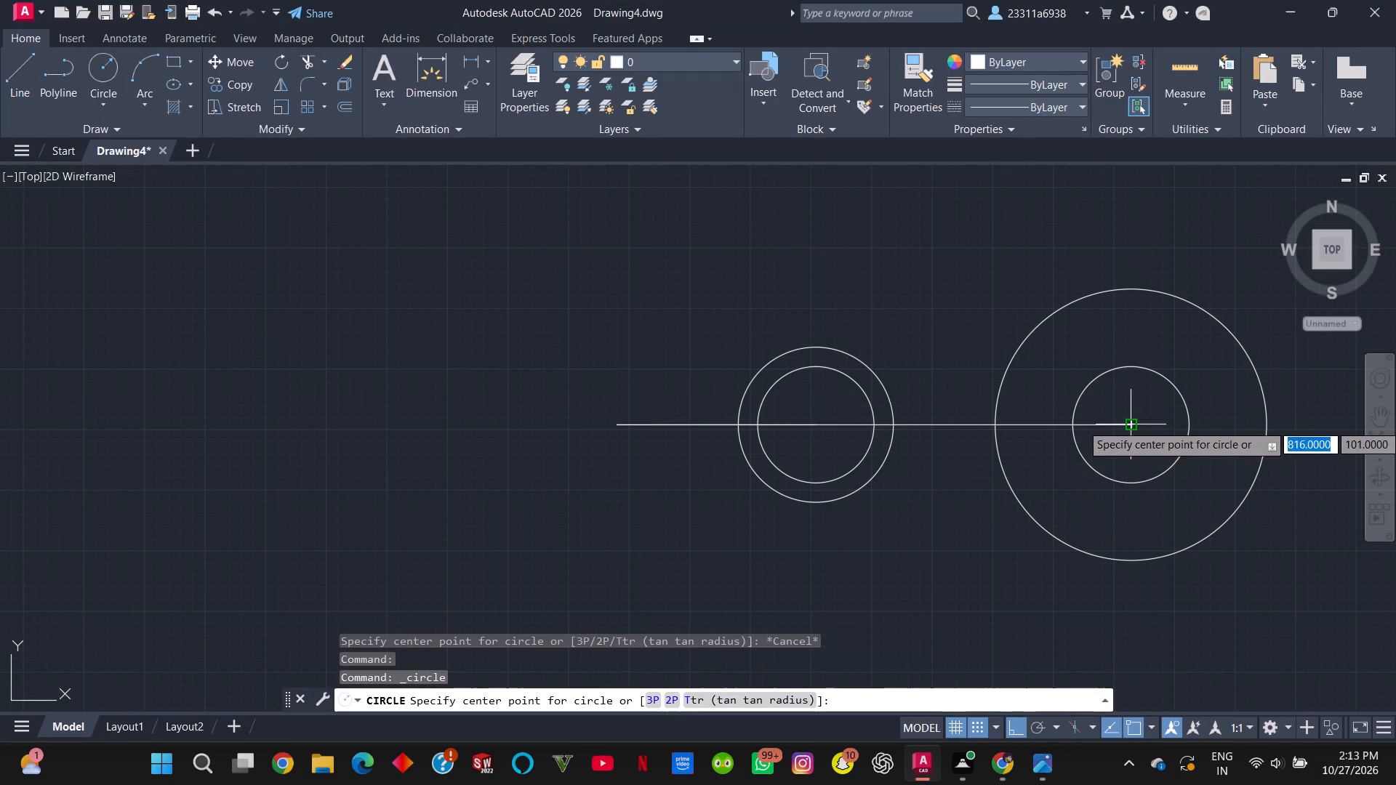
{"action": "left_click", "coordinate": [1134, 424]}
{"action": "type", "text": "32"}
{"action": "key", "text": "Return"}
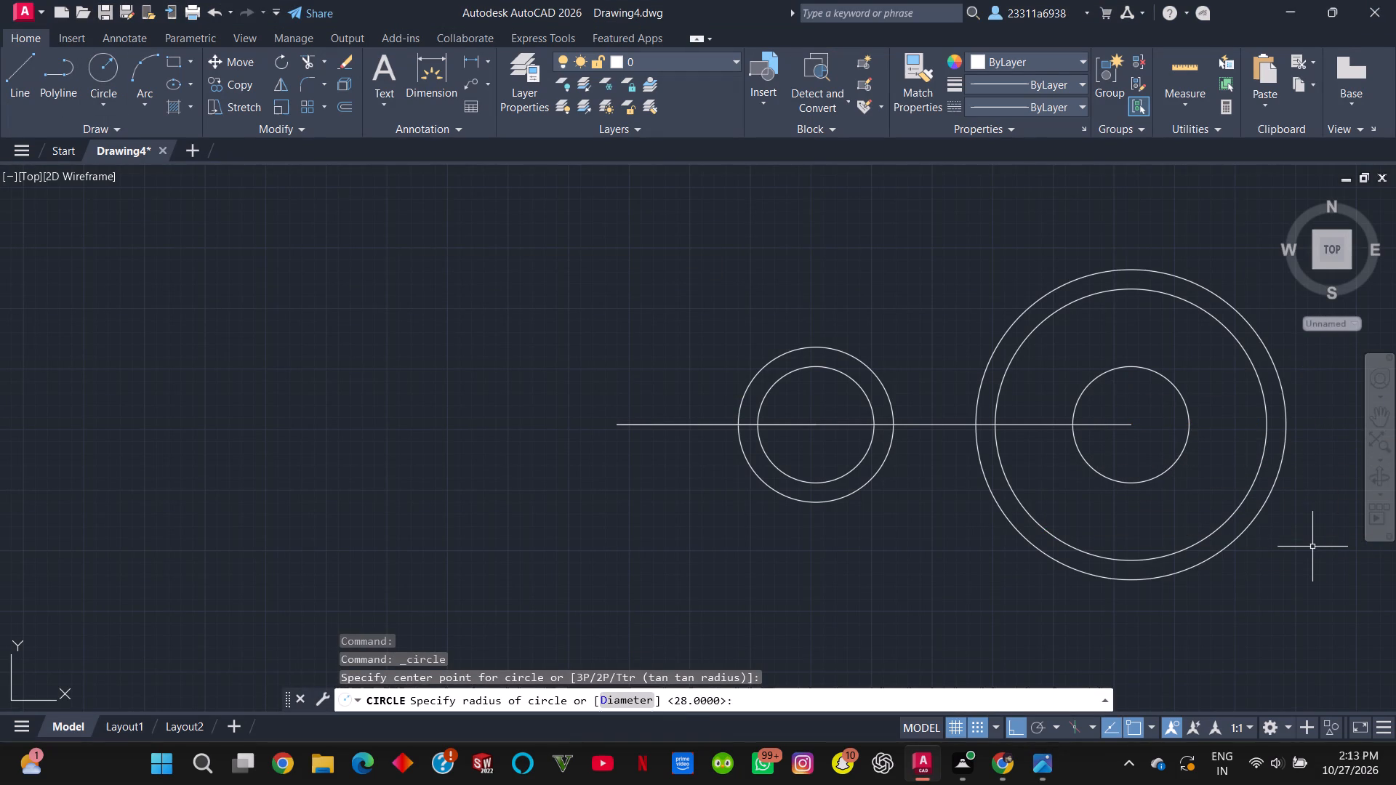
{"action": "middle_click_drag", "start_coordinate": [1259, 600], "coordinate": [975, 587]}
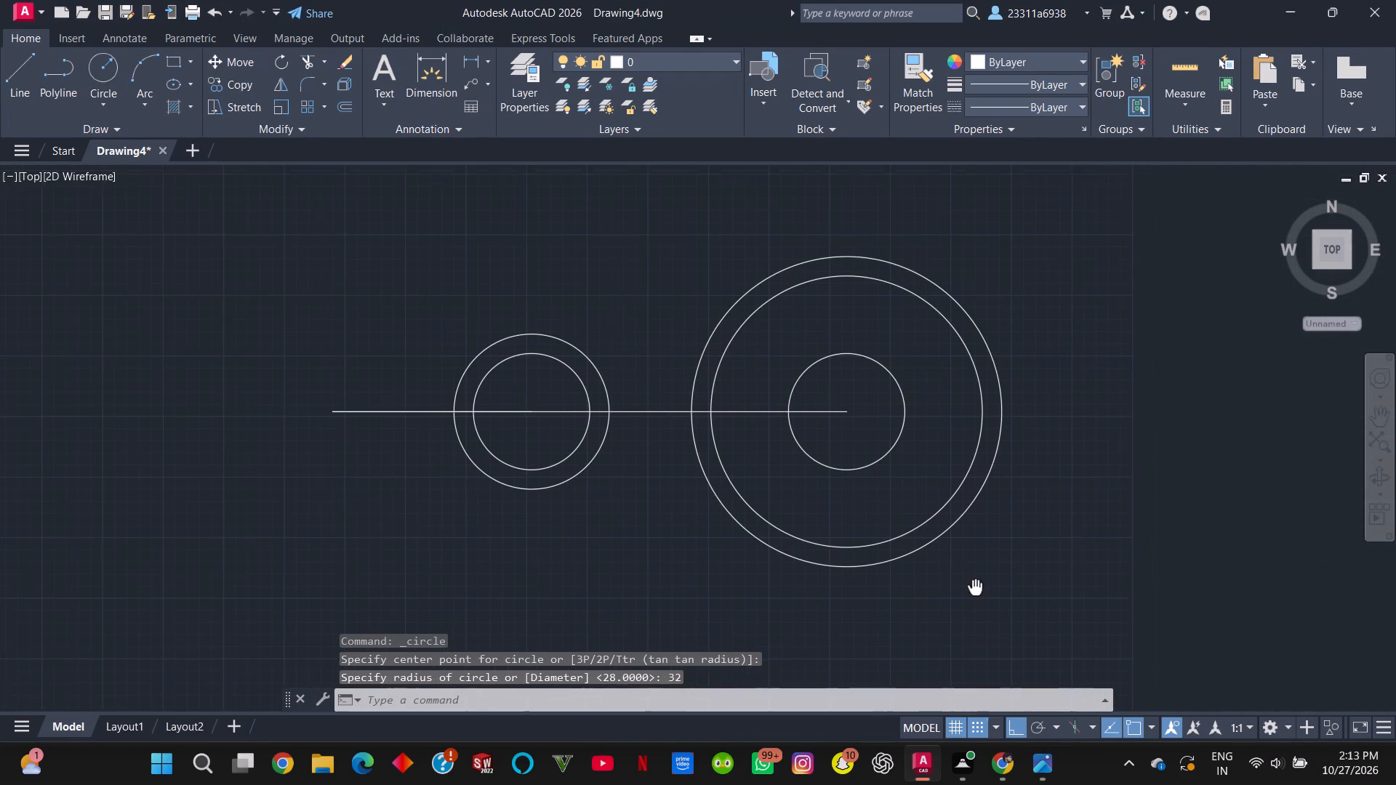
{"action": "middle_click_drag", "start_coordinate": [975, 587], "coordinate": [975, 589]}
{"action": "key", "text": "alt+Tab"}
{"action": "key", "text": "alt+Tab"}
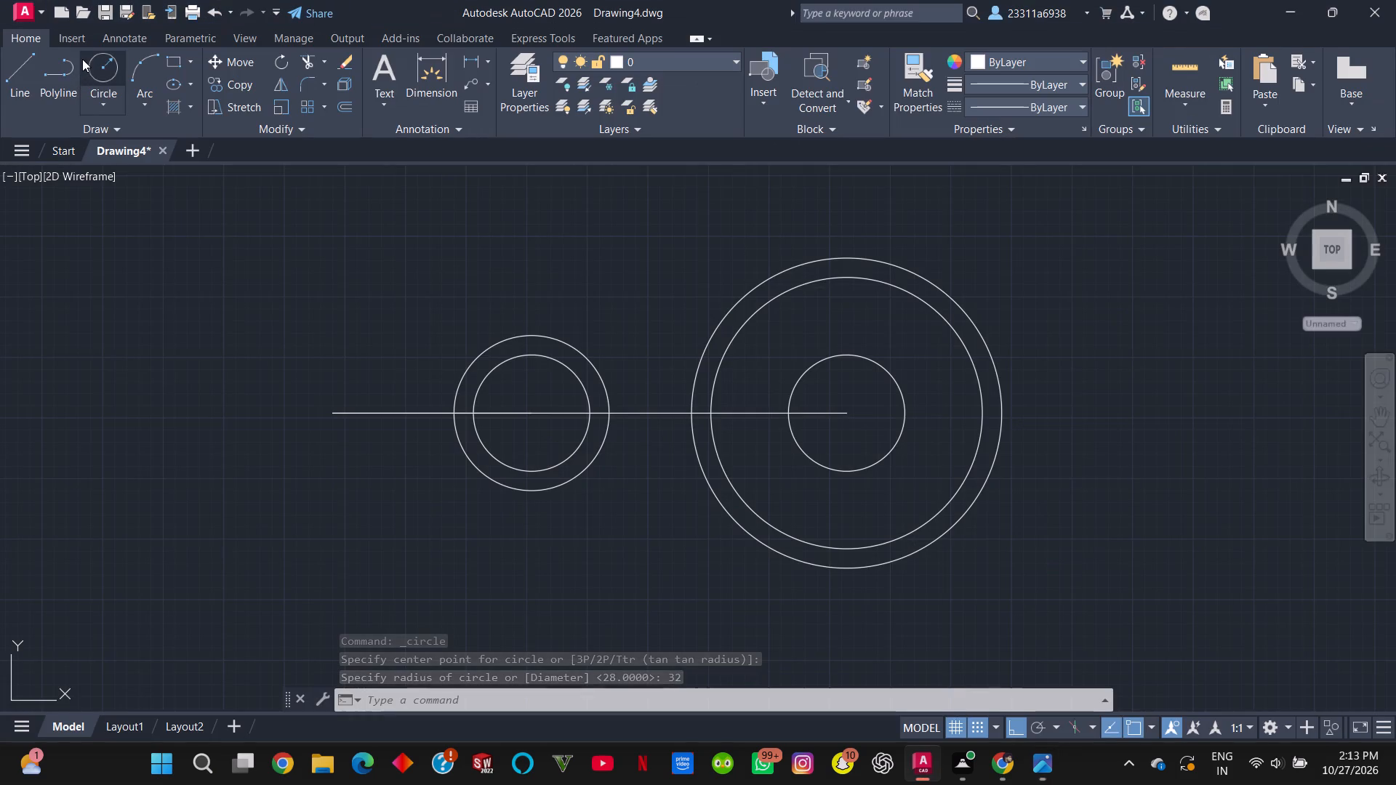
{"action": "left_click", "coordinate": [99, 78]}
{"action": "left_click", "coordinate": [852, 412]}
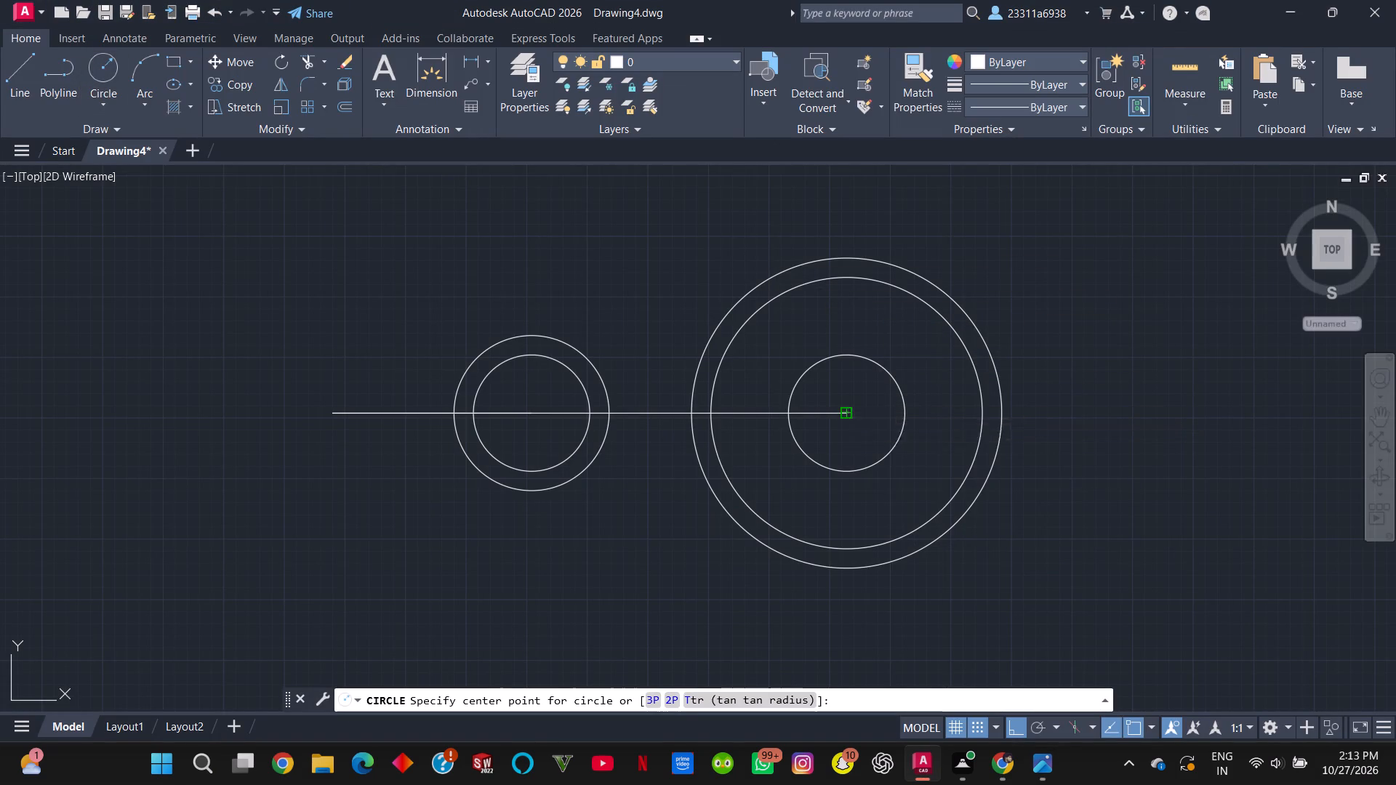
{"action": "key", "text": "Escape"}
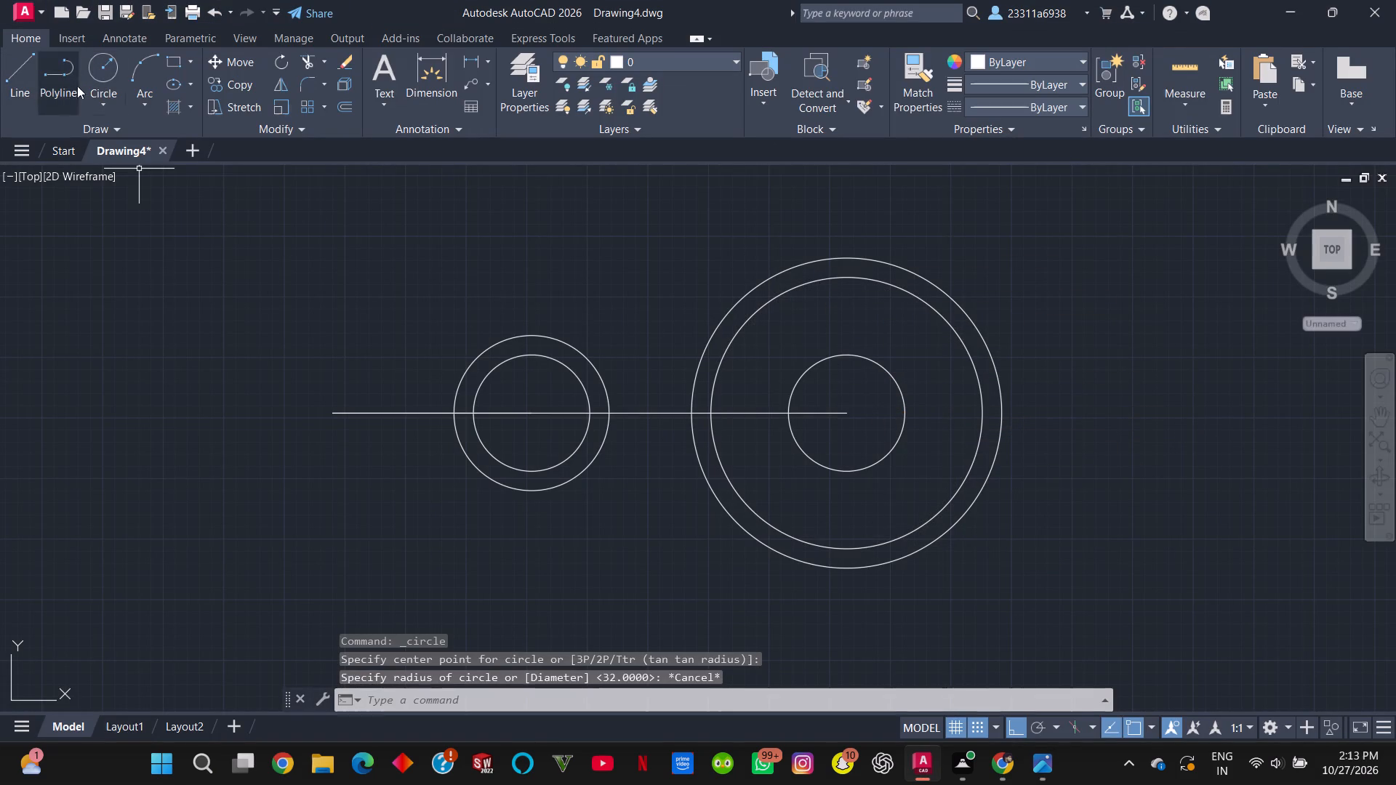
Draw a concentric circle of radius 50 centred on the far end of the 106-unit line.
{"action": "left_click", "coordinate": [103, 63]}
{"action": "left_click", "coordinate": [848, 414]}
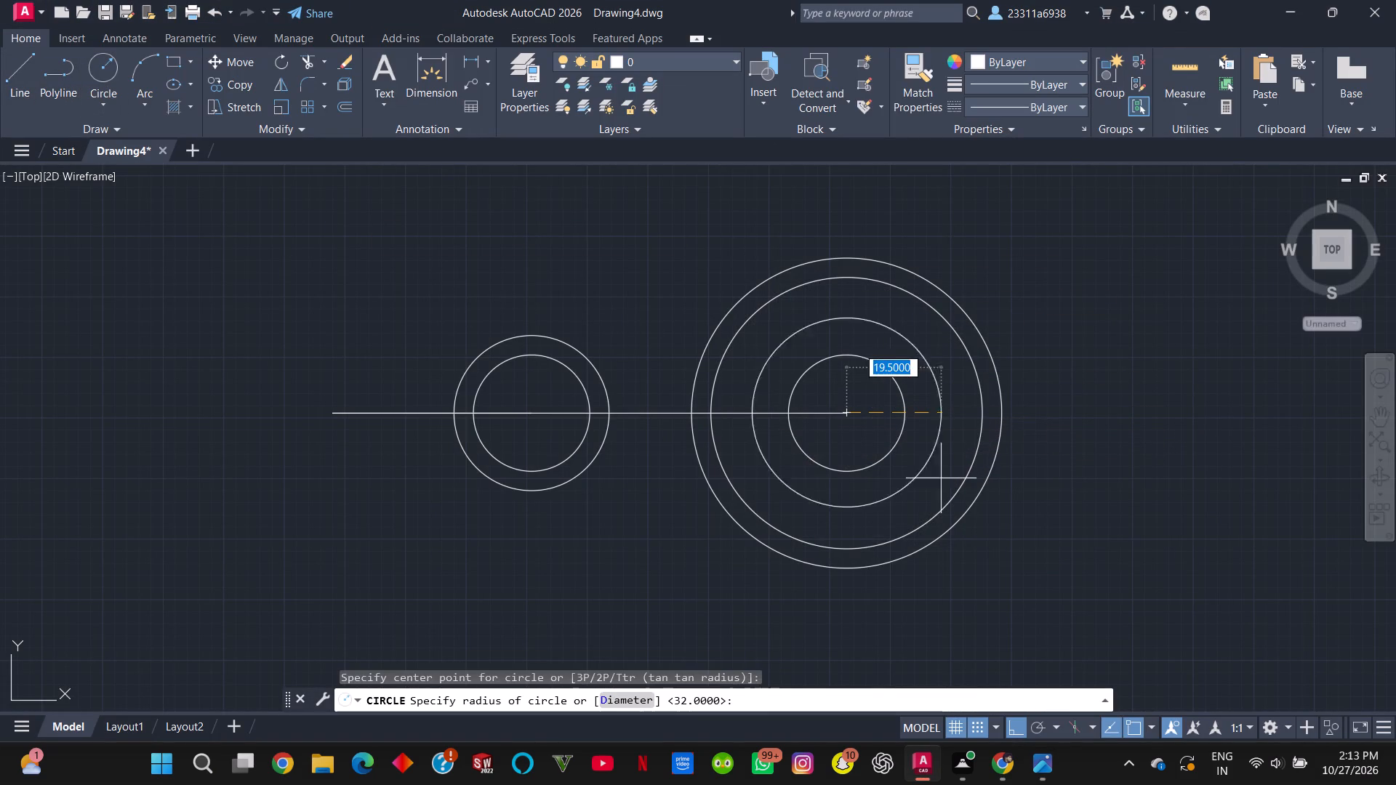
{"action": "type", "text": "50"}
{"action": "key", "text": "Return"}
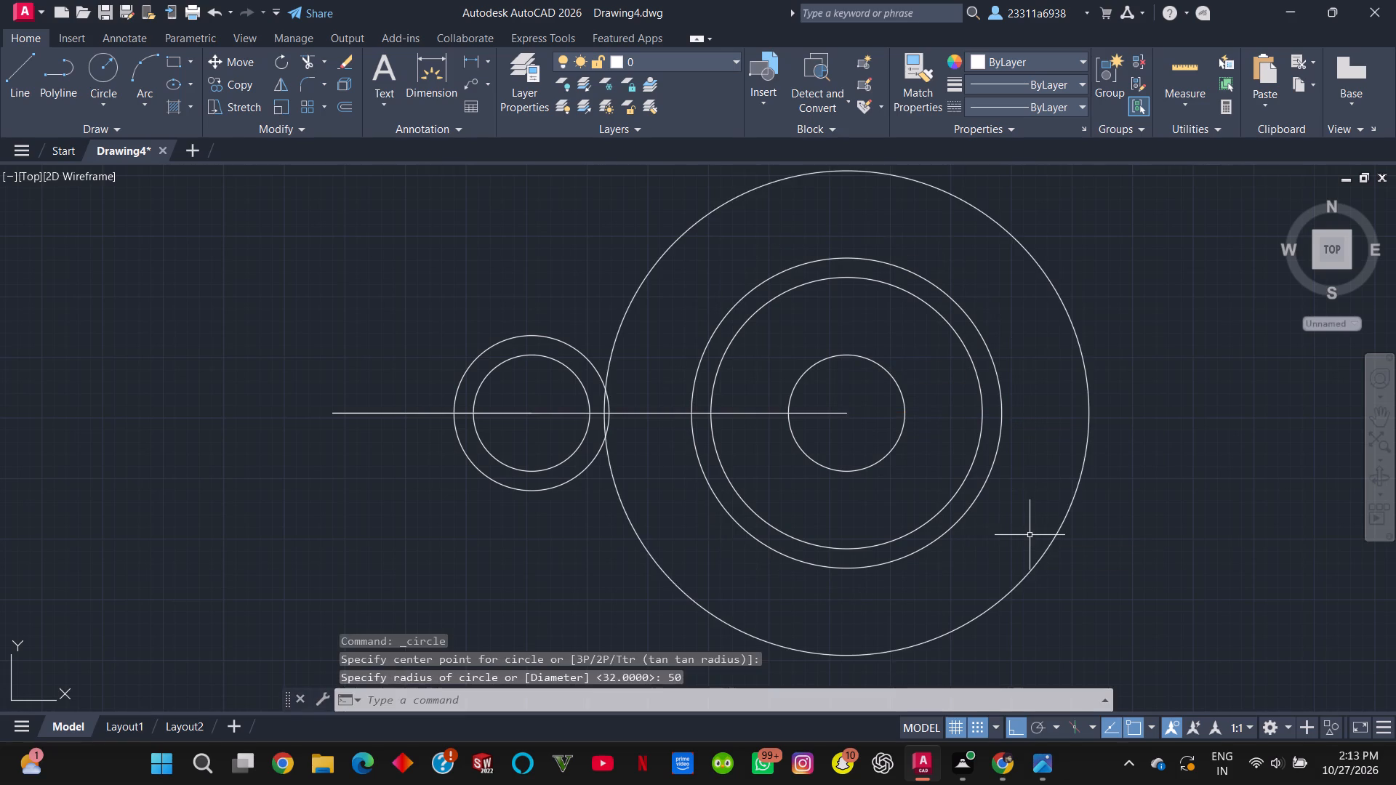
Check the reference image and draw a 46-unit vertical line upward from the centre of the radius 50 circle.
{"action": "key", "text": "alt+Tab"}
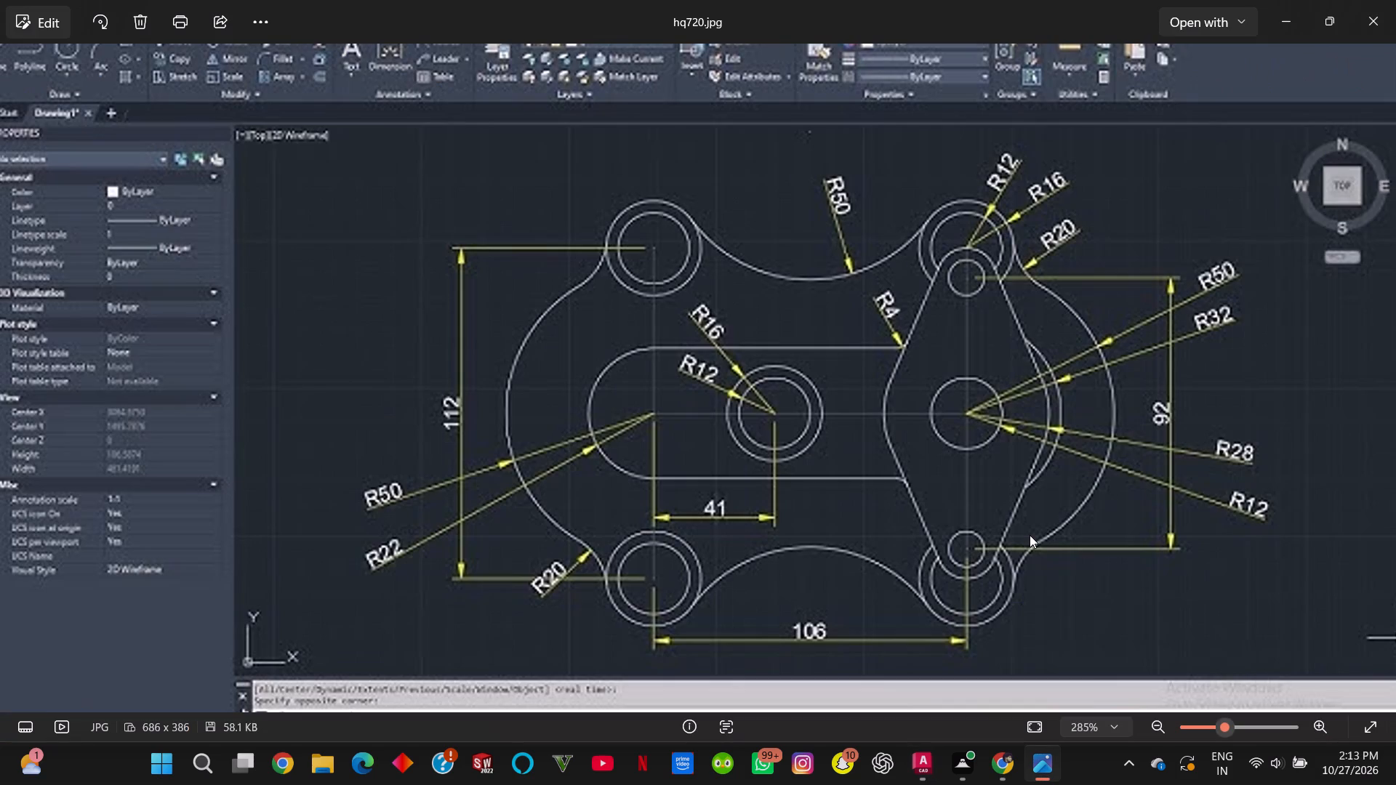
{"action": "key", "text": "alt+Tab"}
{"action": "left_click", "coordinate": [17, 74]}
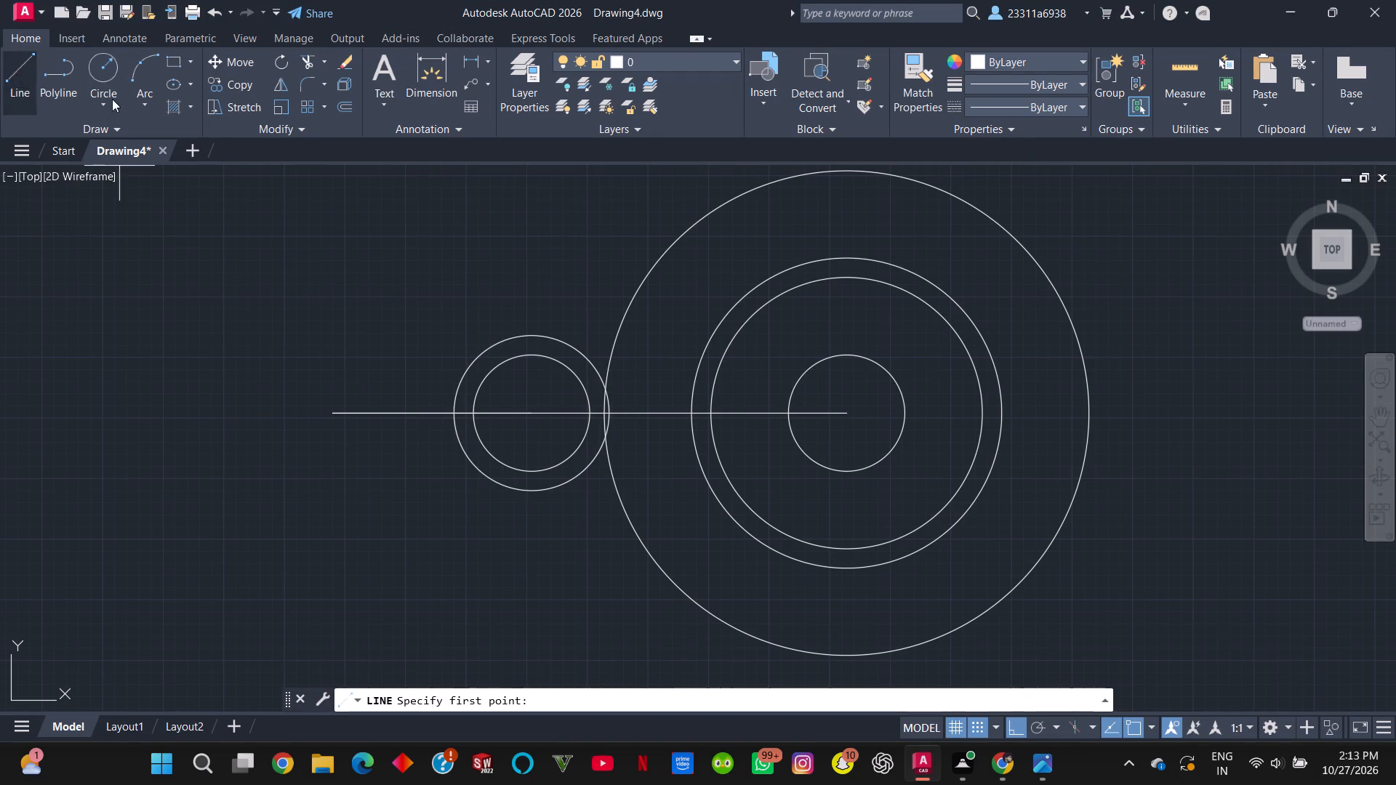
{"action": "left_click", "coordinate": [846, 414]}
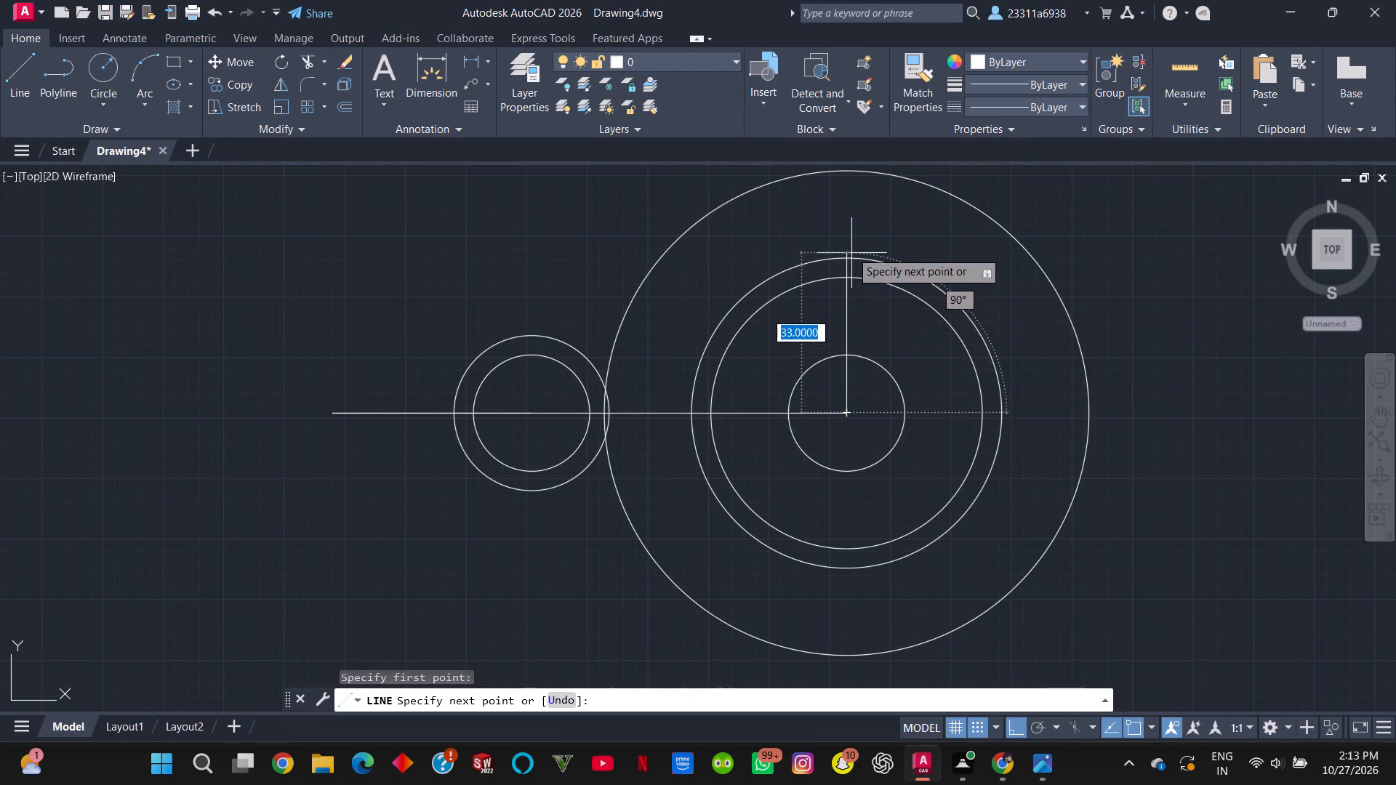
{"action": "type", "text": "46"}
{"action": "key", "text": "Return"}
{"action": "key", "text": "alt+Tab"}
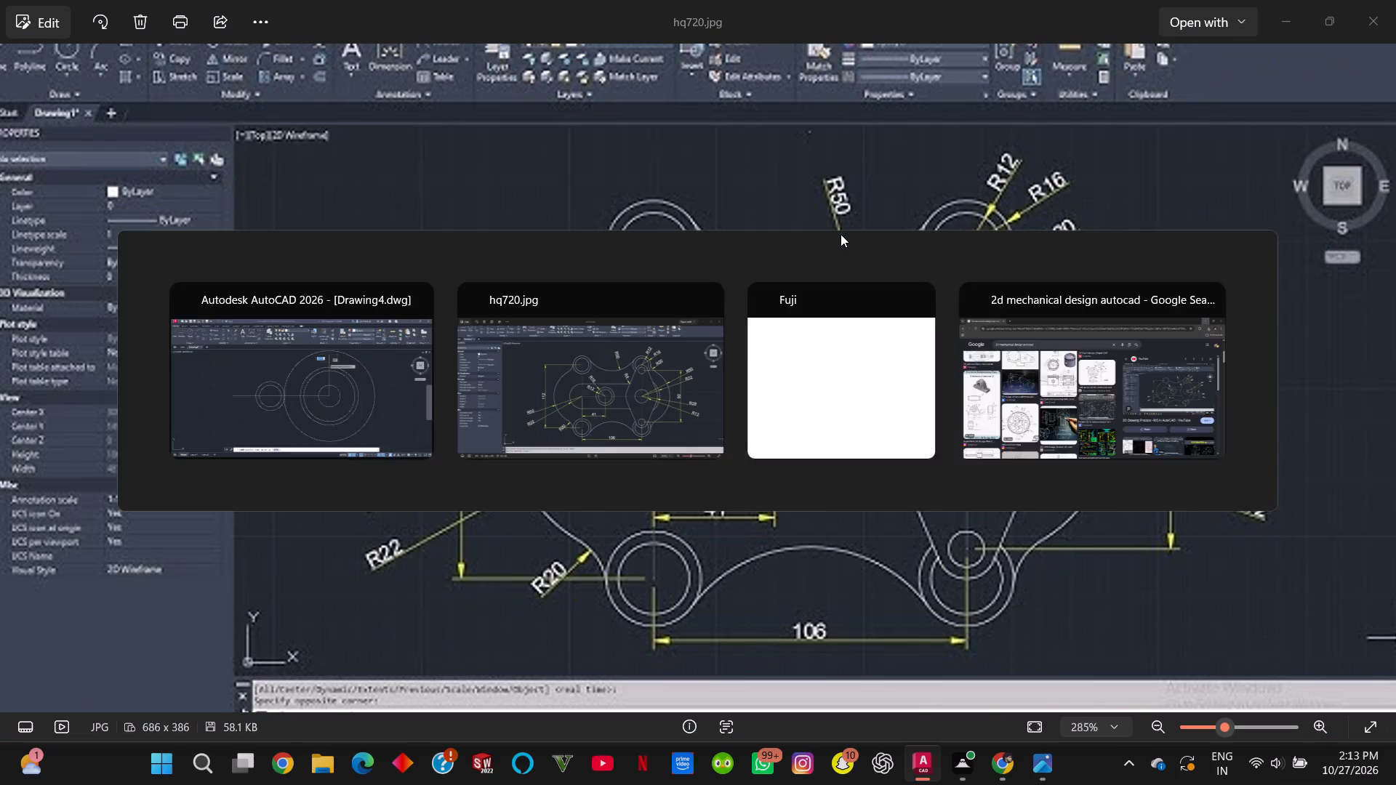
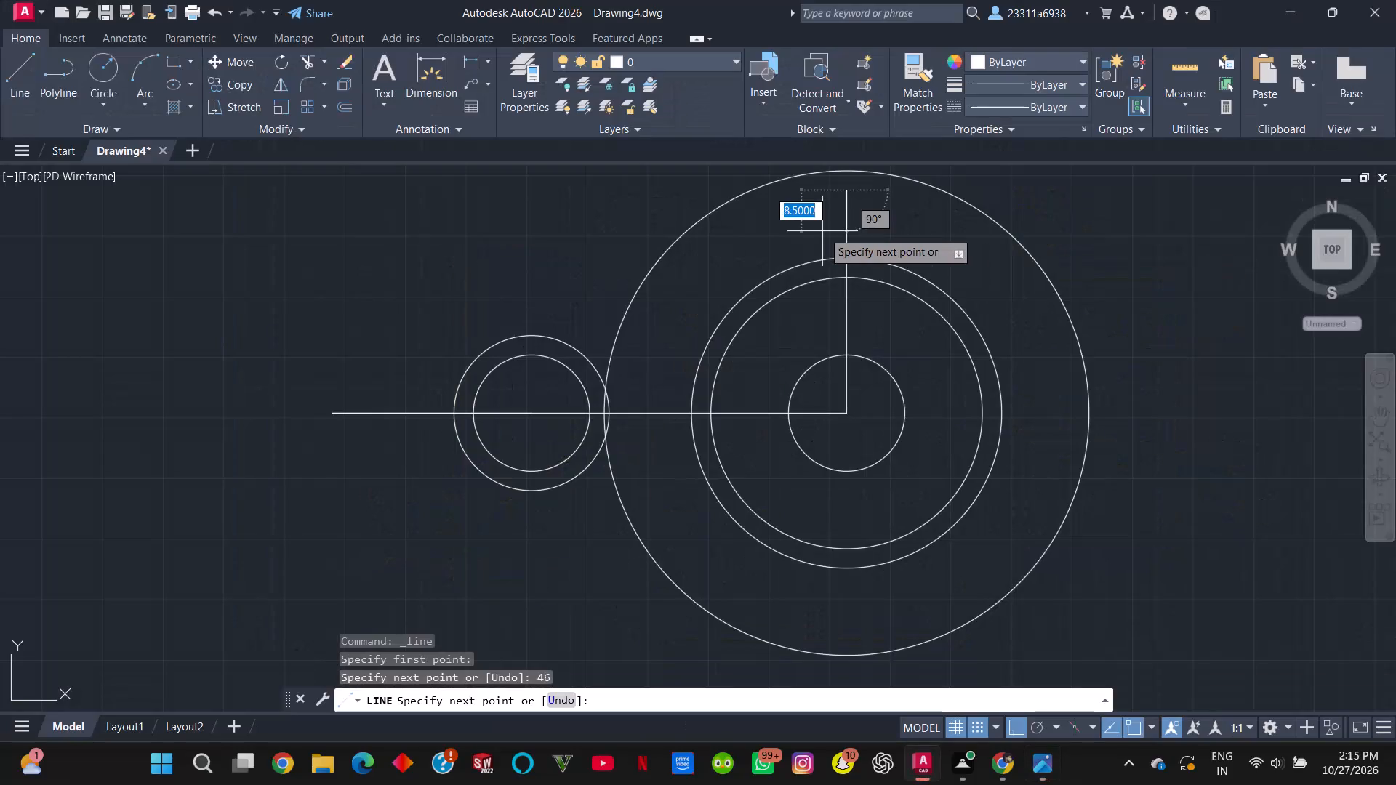
Check the reference image and end the Line command at the 46-unit vertical line.
{"action": "key", "text": "alt+Tab"}
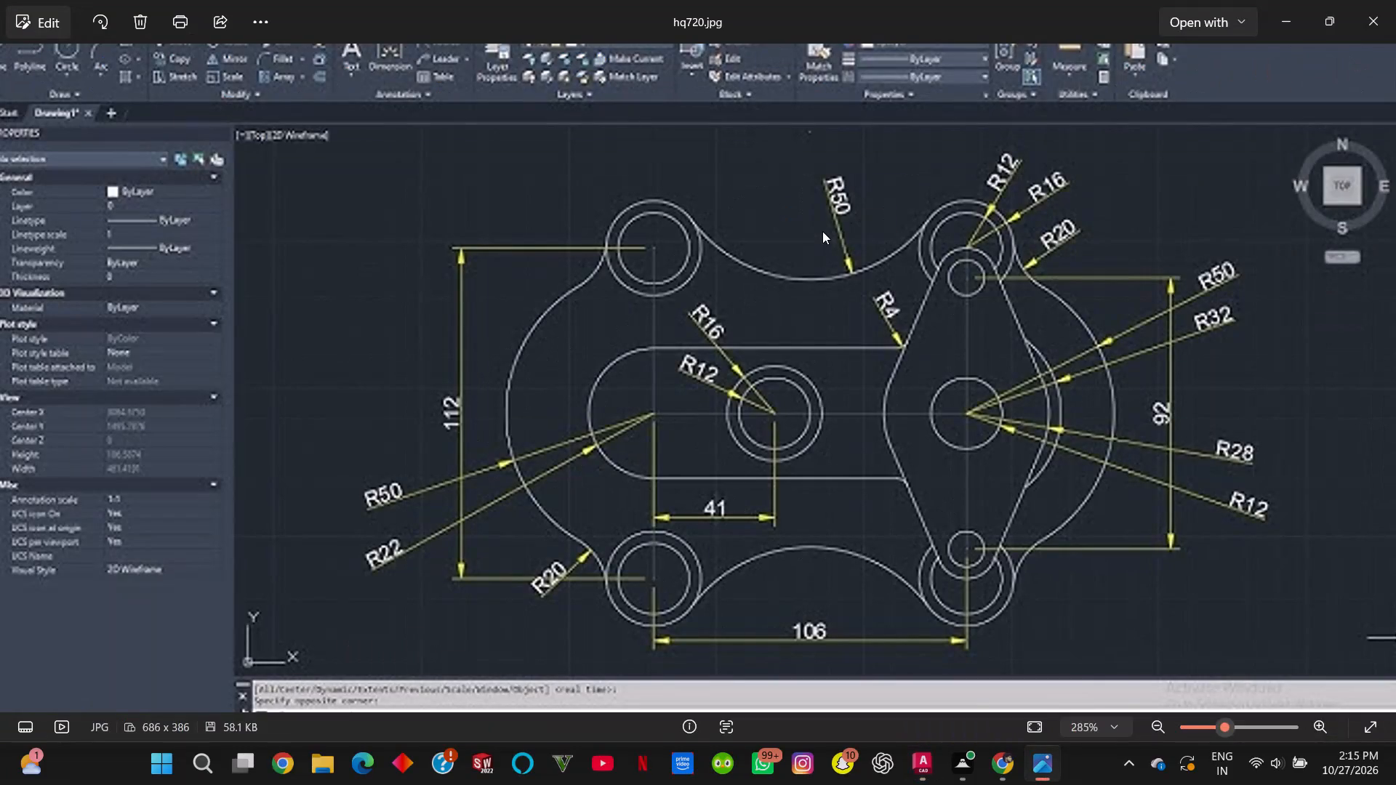
{"action": "key", "text": "alt+Tab"}
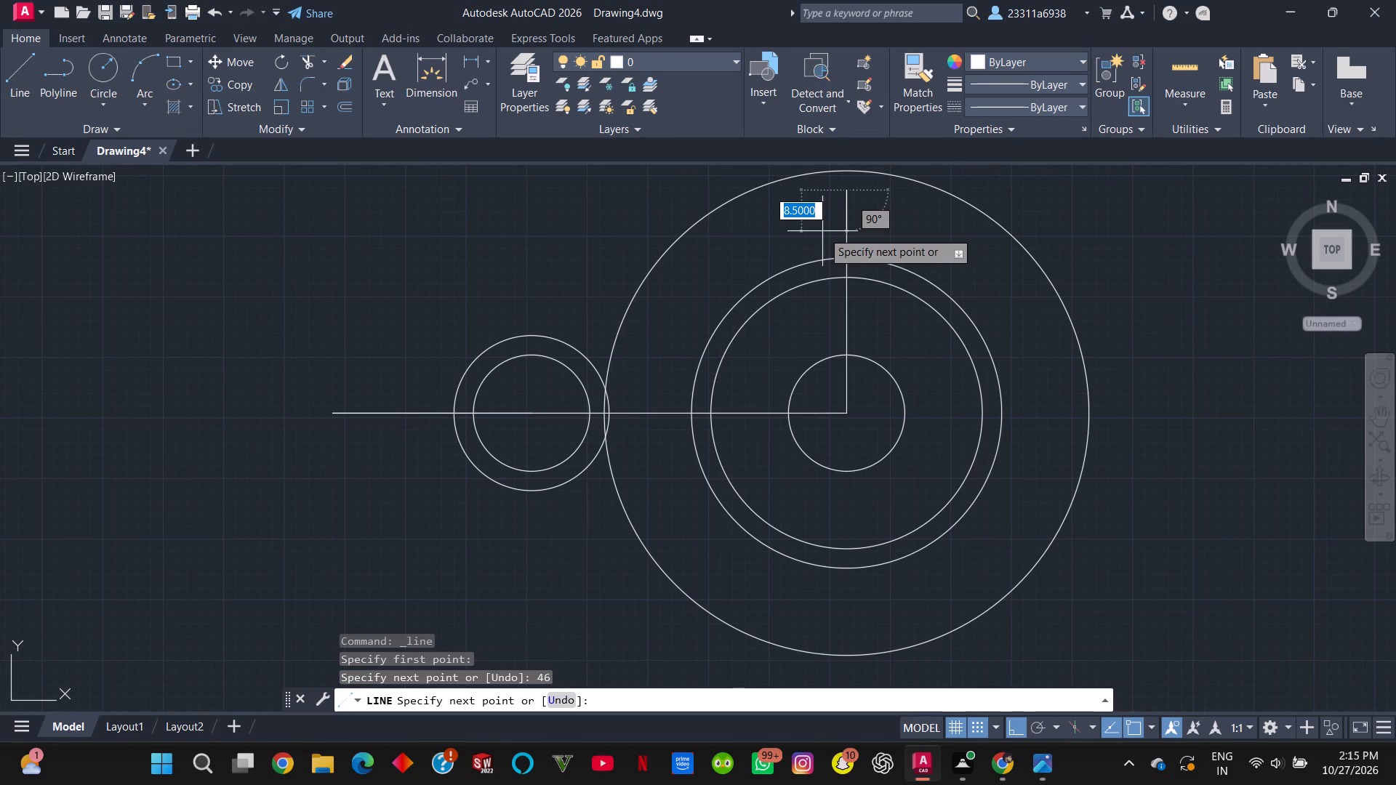
{"action": "double_click", "coordinate": [822, 231]}
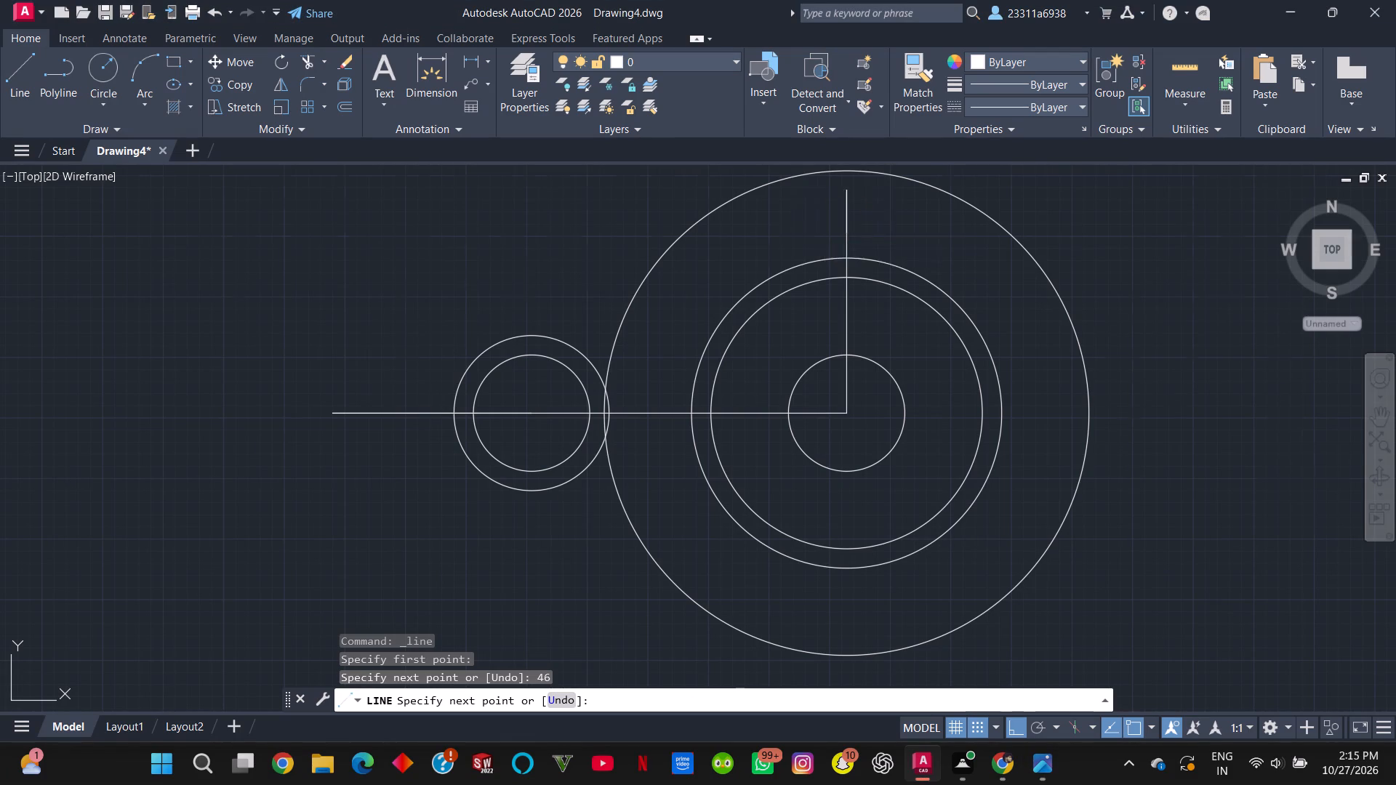
{"action": "key", "text": "Escape"}
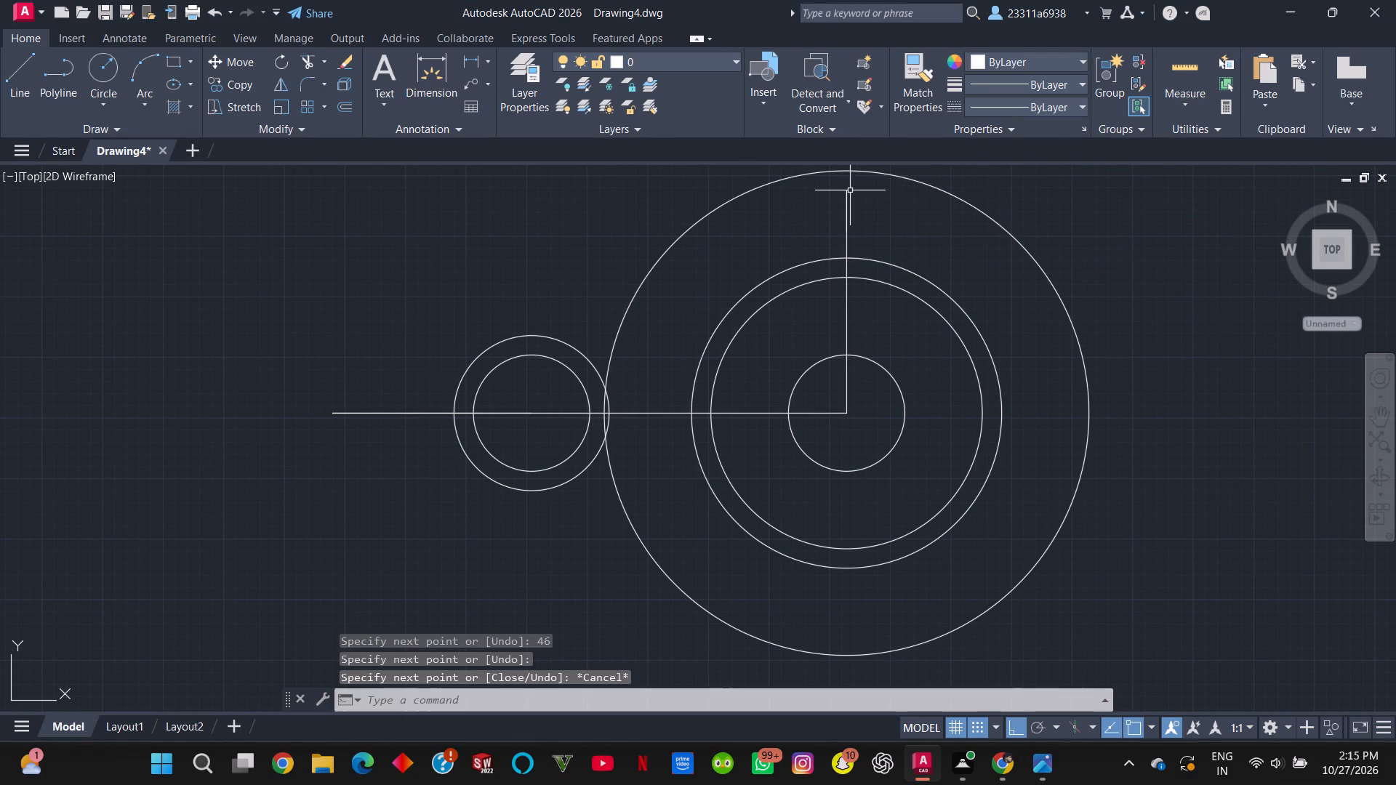
Examine the reference image for the hole positions, centre distances and radii still missing from the drawing.
{"action": "scroll", "coordinate": [857, 185], "scroll_direction": "down", "scroll_amount": 1}
{"action": "middle_click_drag", "start_coordinate": [860, 184], "coordinate": [851, 260]}
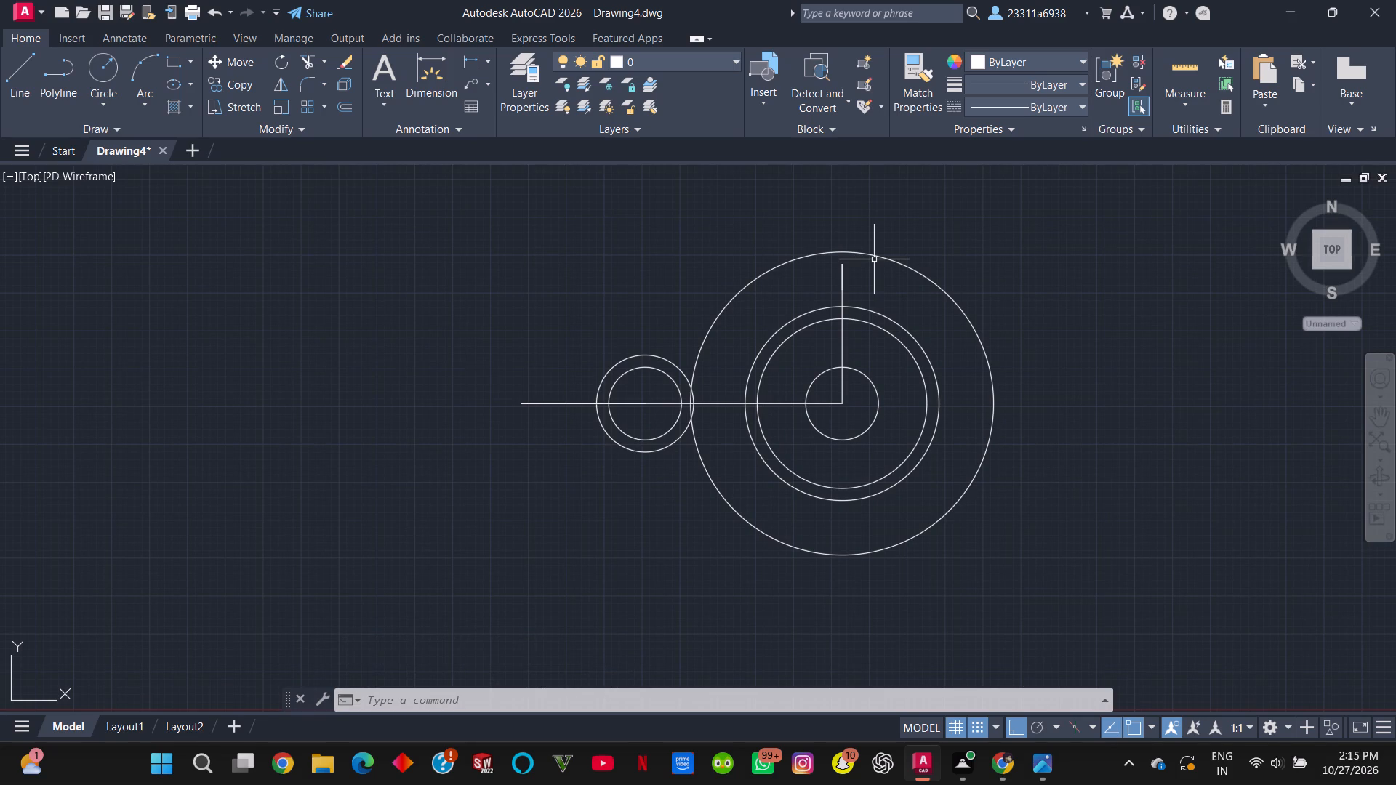
{"action": "key", "text": "alt+Tab"}
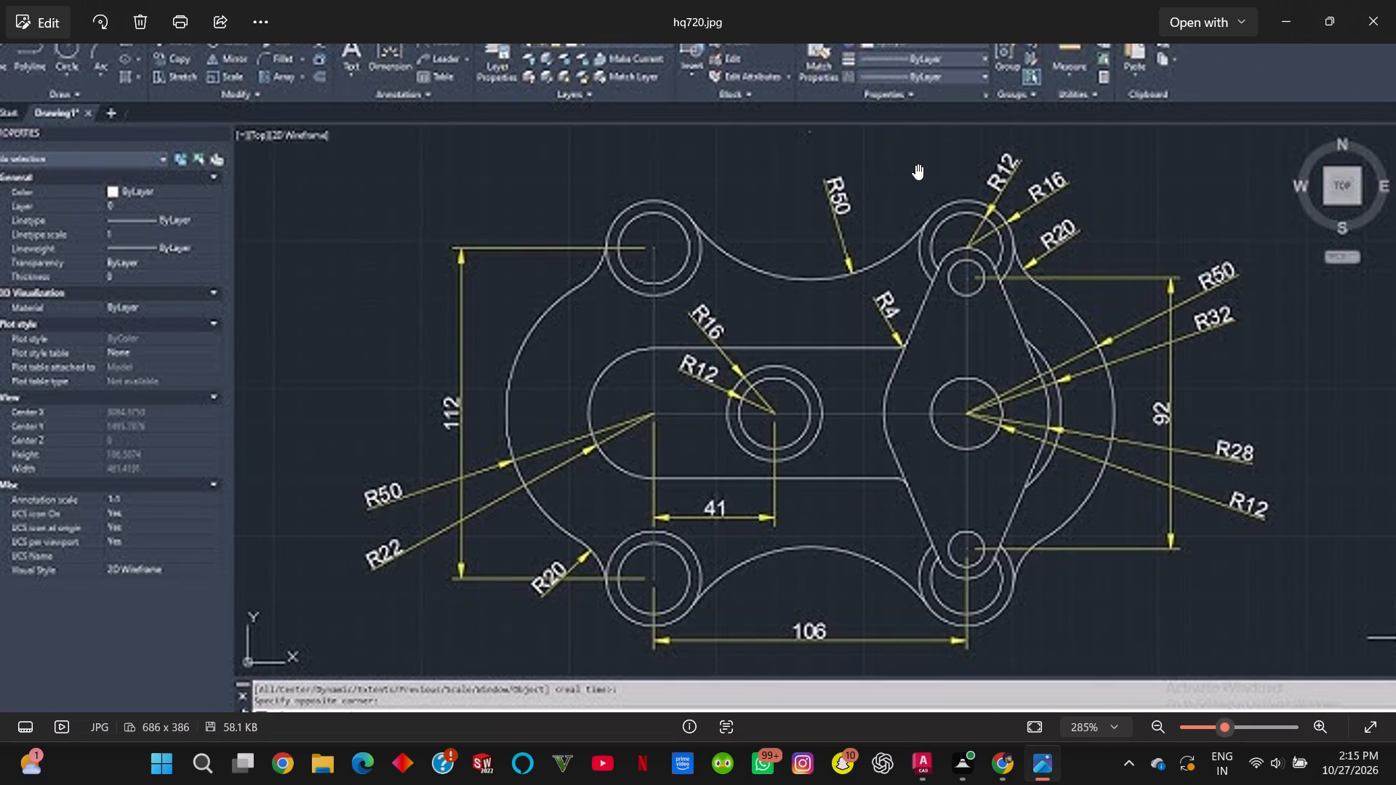
{"action": "key", "text": "alt+Tab"}
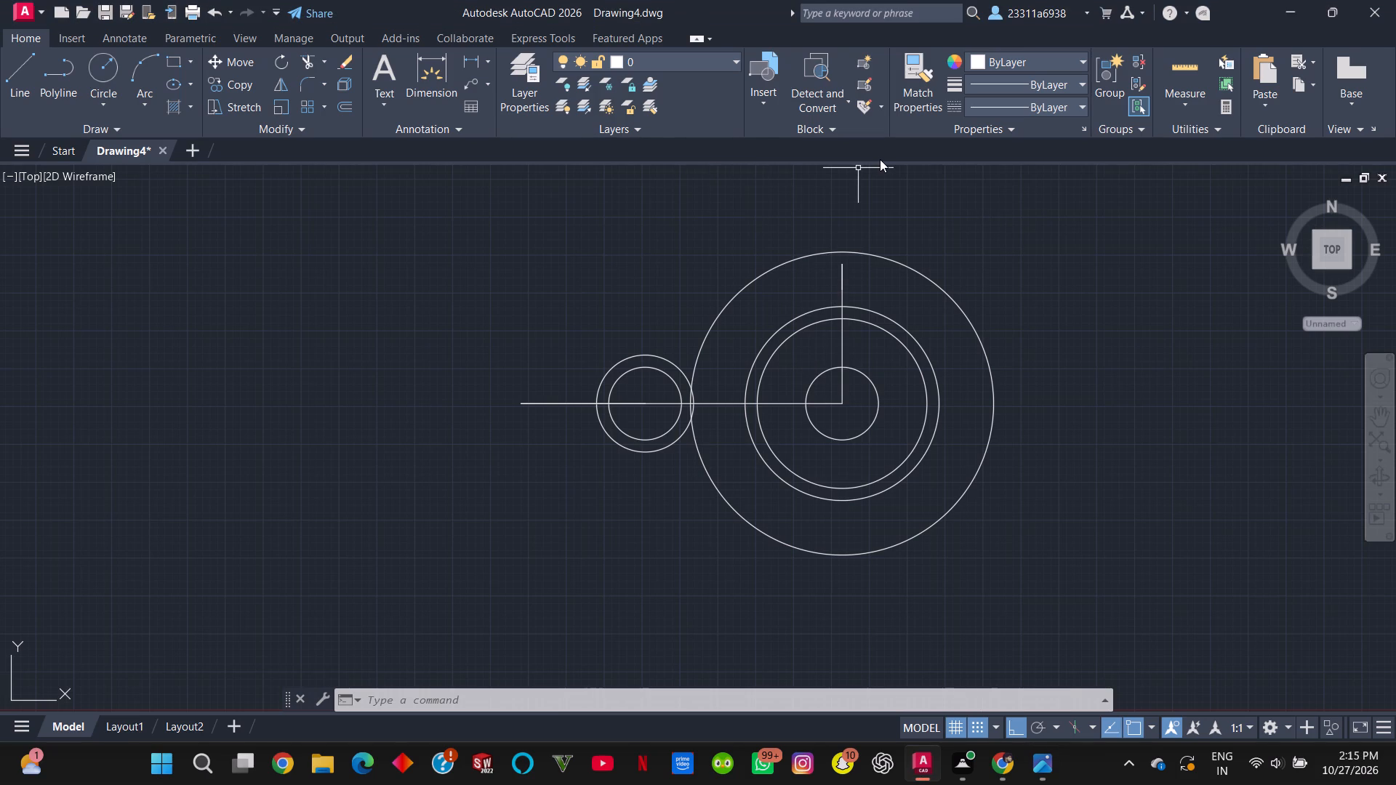
{"action": "key", "text": "alt+Tab"}
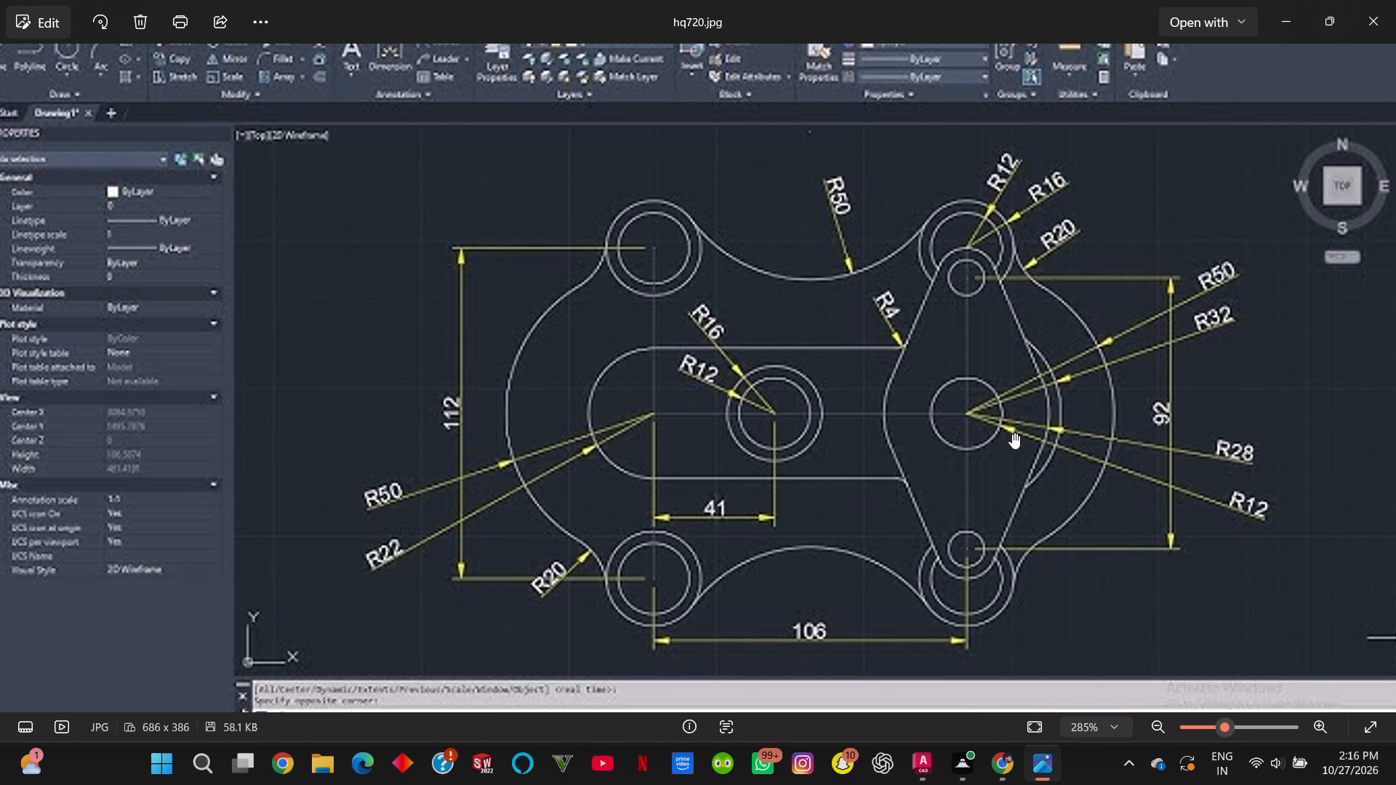
{"action": "scroll", "coordinate": [1012, 433], "scroll_direction": "up", "scroll_amount": 1}
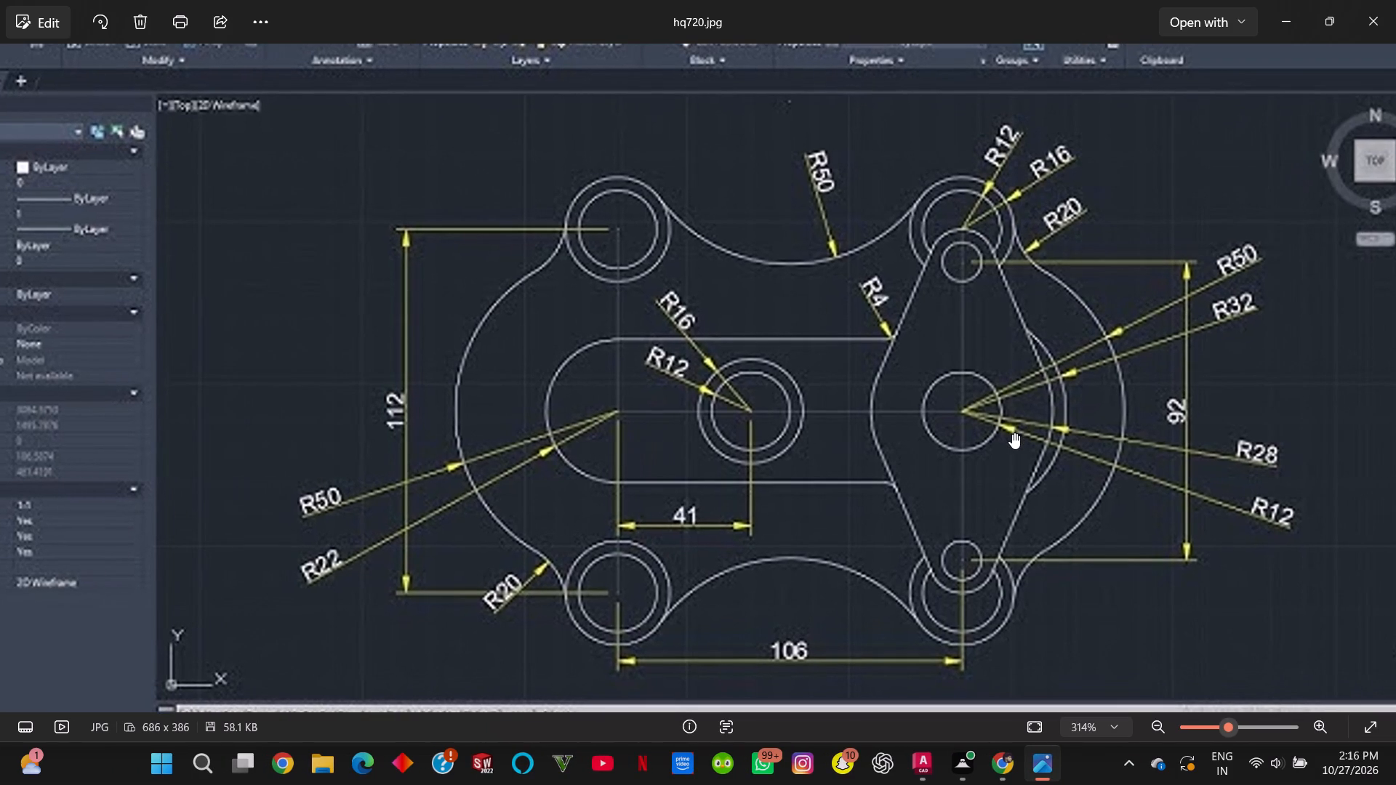
{"action": "middle_click_drag", "start_coordinate": [1012, 433], "coordinate": [1010, 508]}
{"action": "scroll", "coordinate": [1056, 312], "scroll_direction": "up", "scroll_amount": 4}
{"action": "scroll", "coordinate": [1056, 312], "scroll_direction": "down", "scroll_amount": 3}
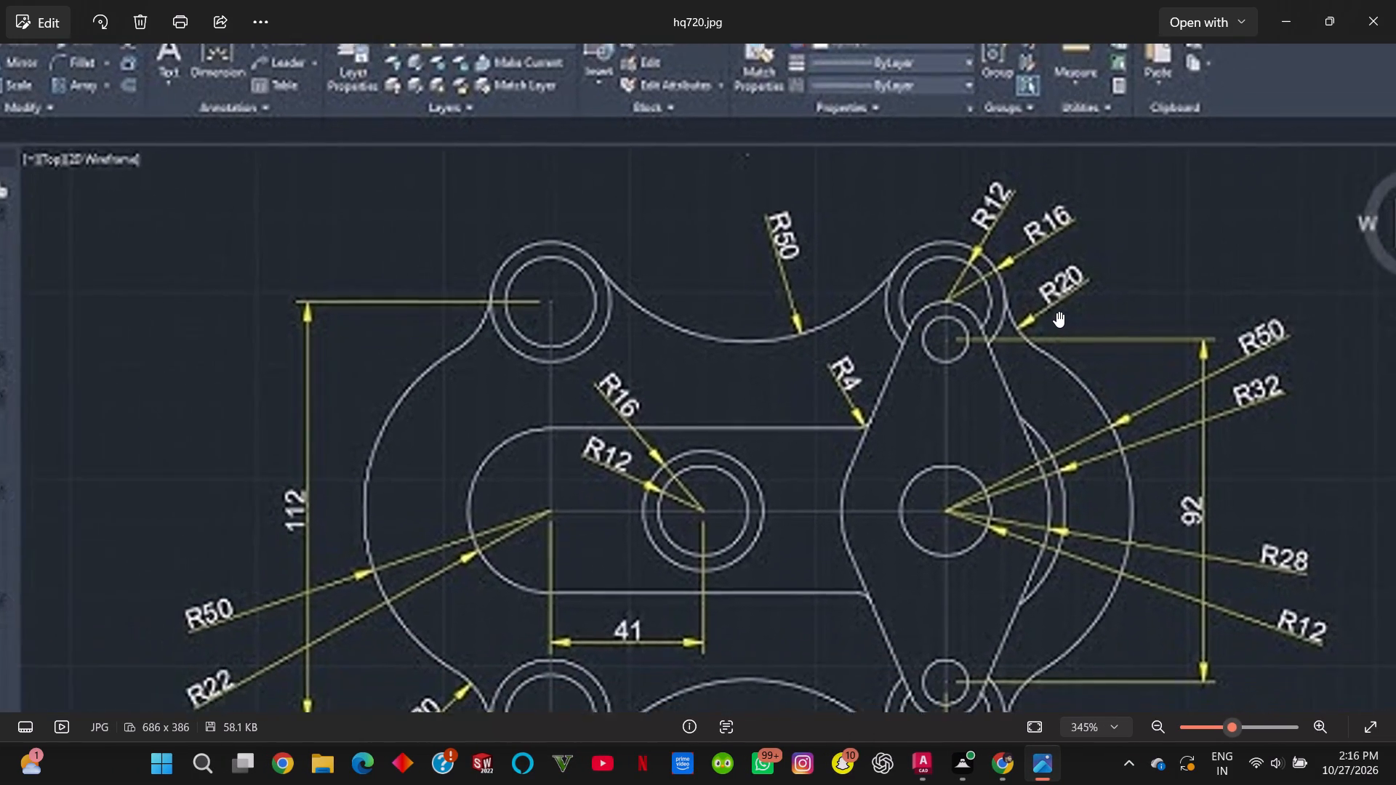
{"action": "scroll", "coordinate": [1056, 312], "scroll_direction": "down", "scroll_amount": 1}
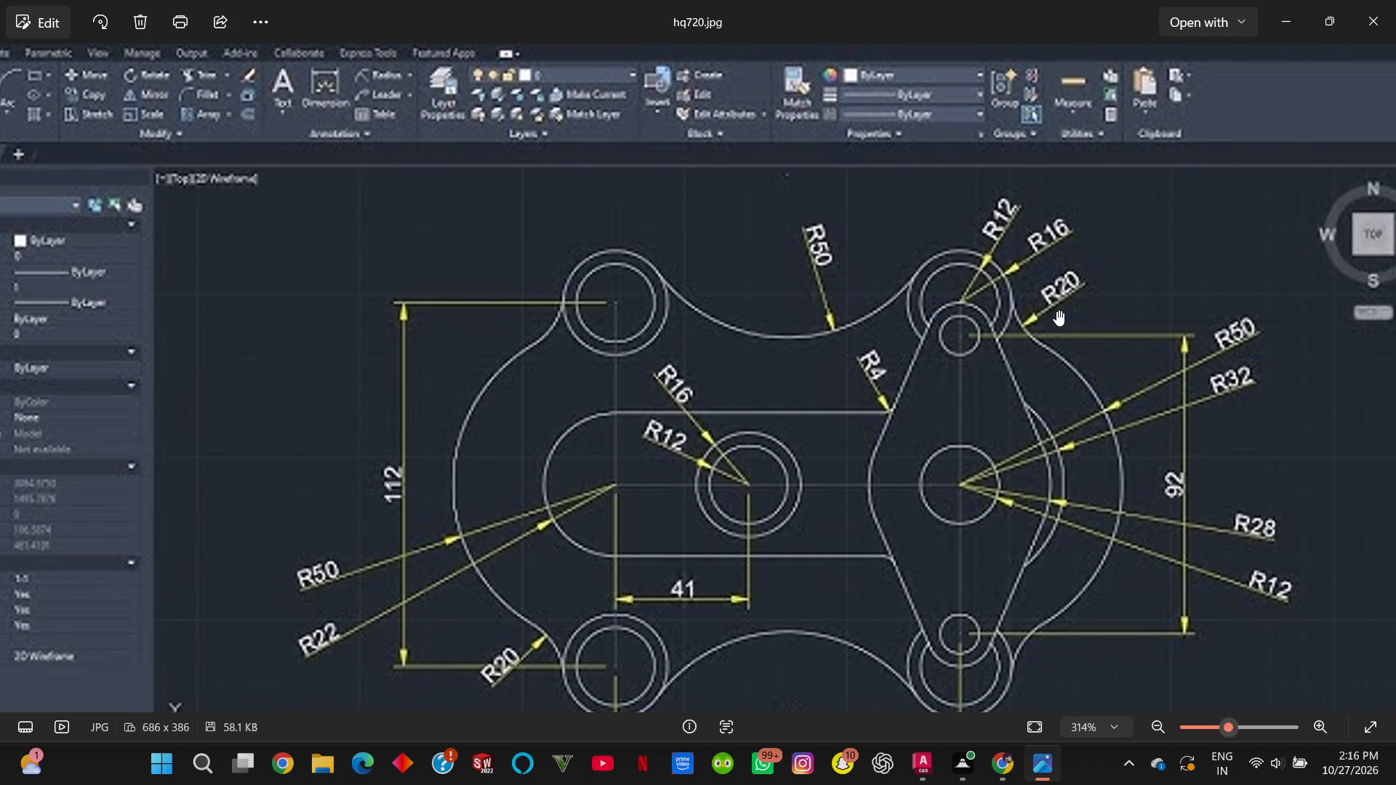
{"action": "scroll", "coordinate": [1056, 310], "scroll_direction": "down", "scroll_amount": 1}
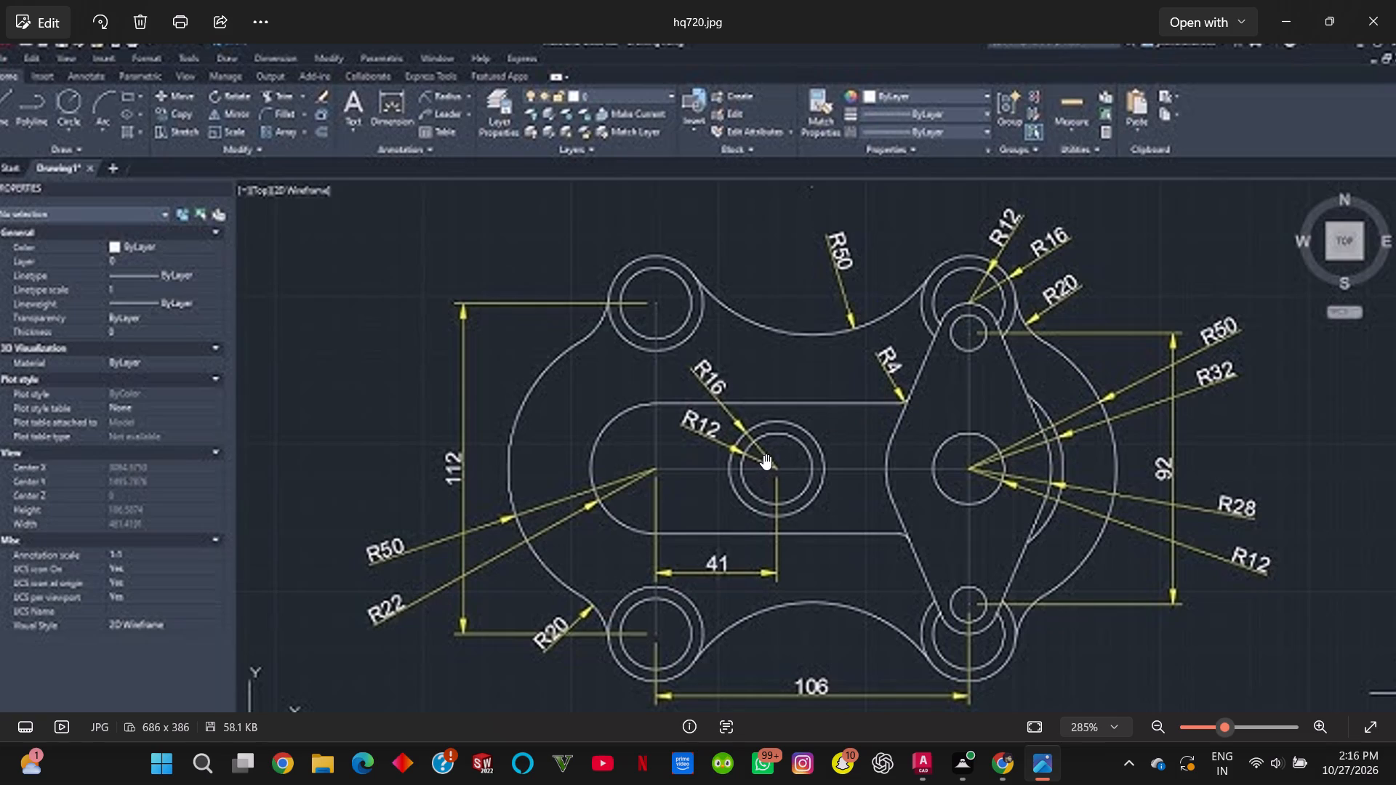
{"action": "key", "text": "alt+Tab"}
{"action": "key", "text": "alt+Tab"}
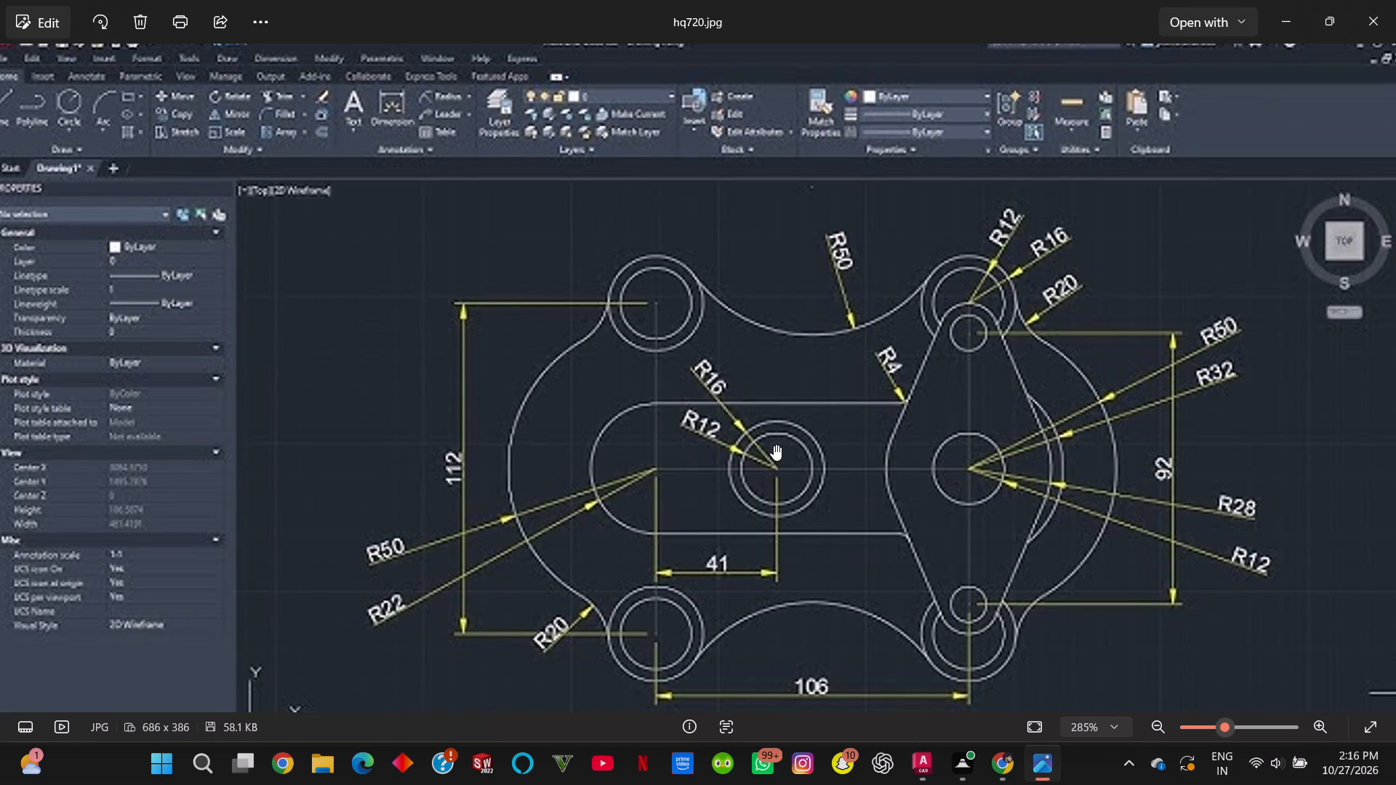
{"action": "key", "text": "alt+Tab"}
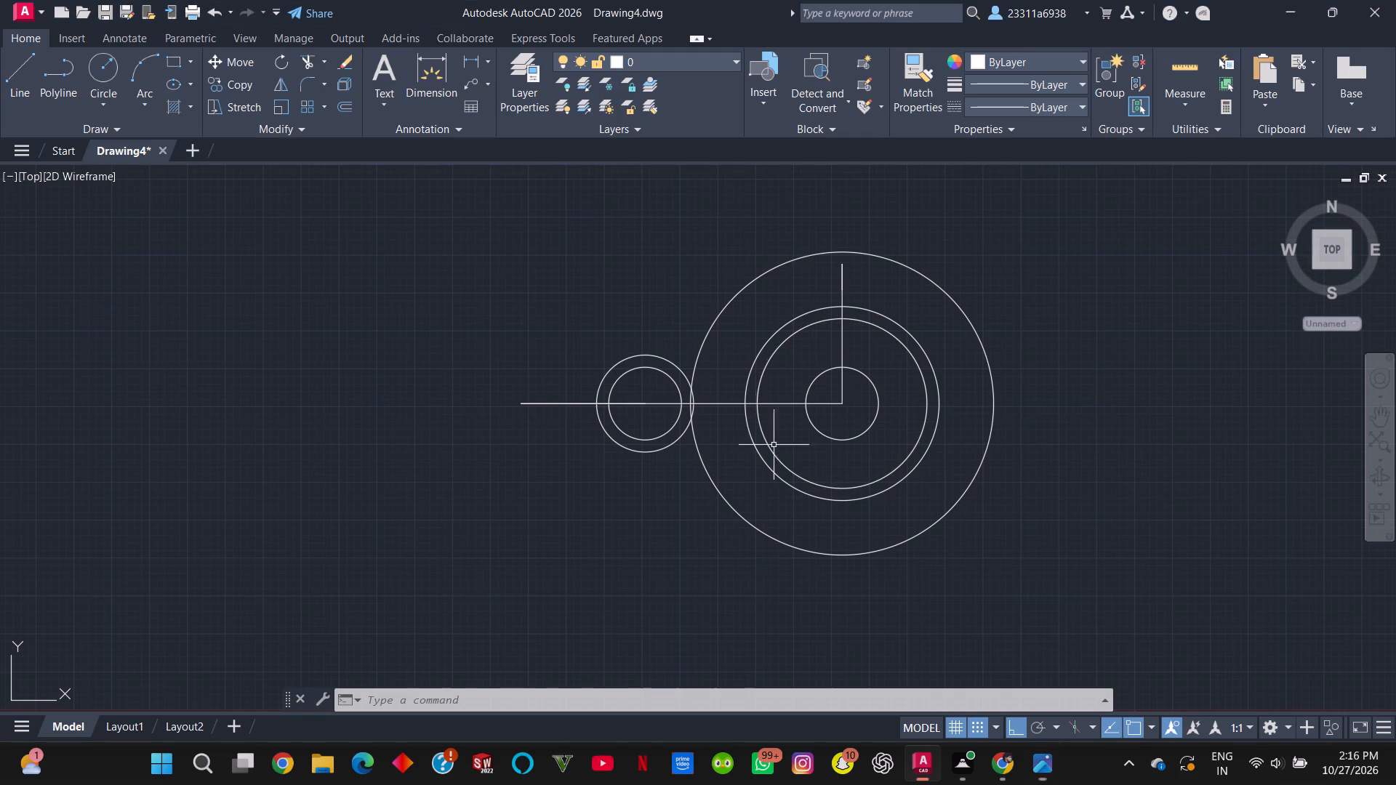
Draw a line 56 units down from the left end of the horizontal centreline, continuing 112 units straight up, checking the reference image.
{"action": "left_click", "coordinate": [31, 65]}
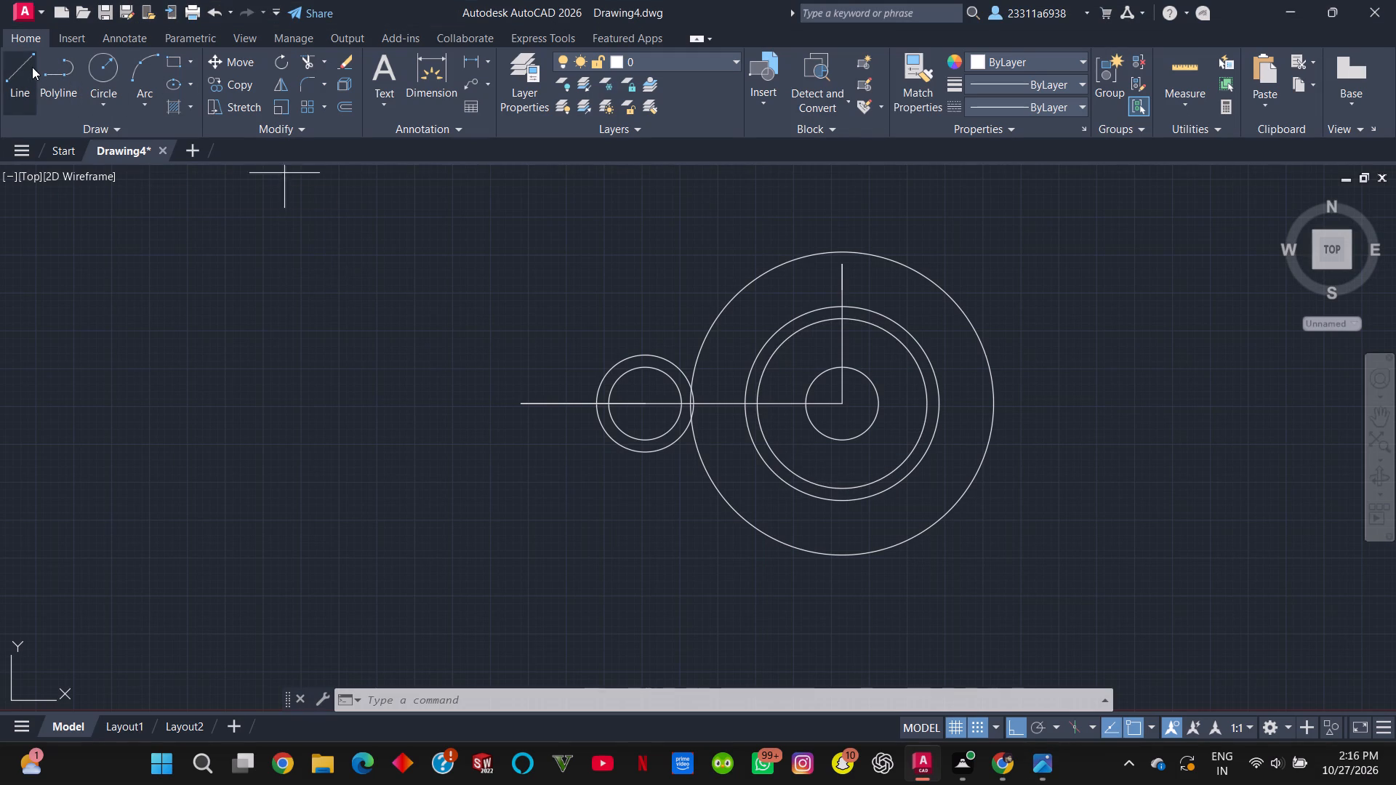
{"action": "left_click", "coordinate": [520, 400]}
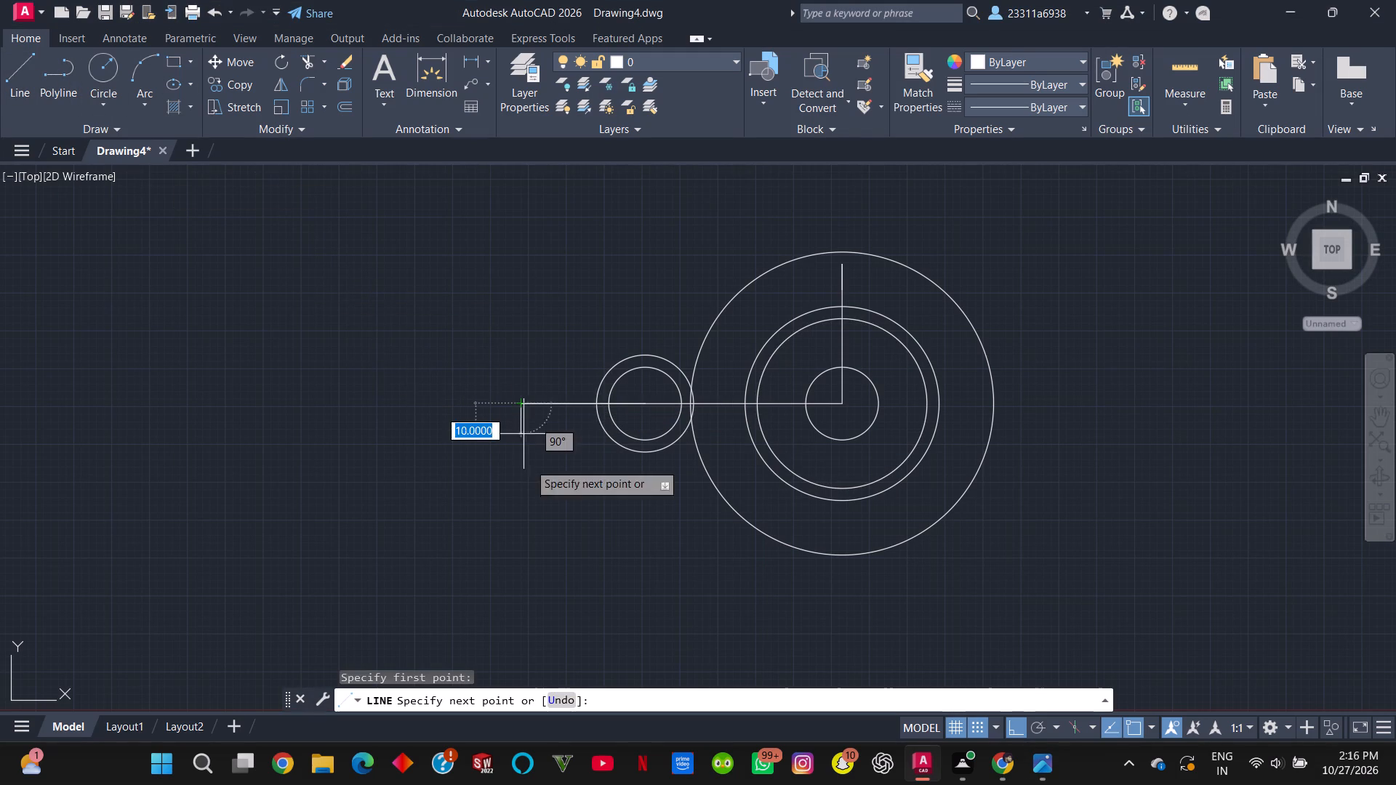
{"action": "type", "text": "56"}
{"action": "key", "text": "Return"}
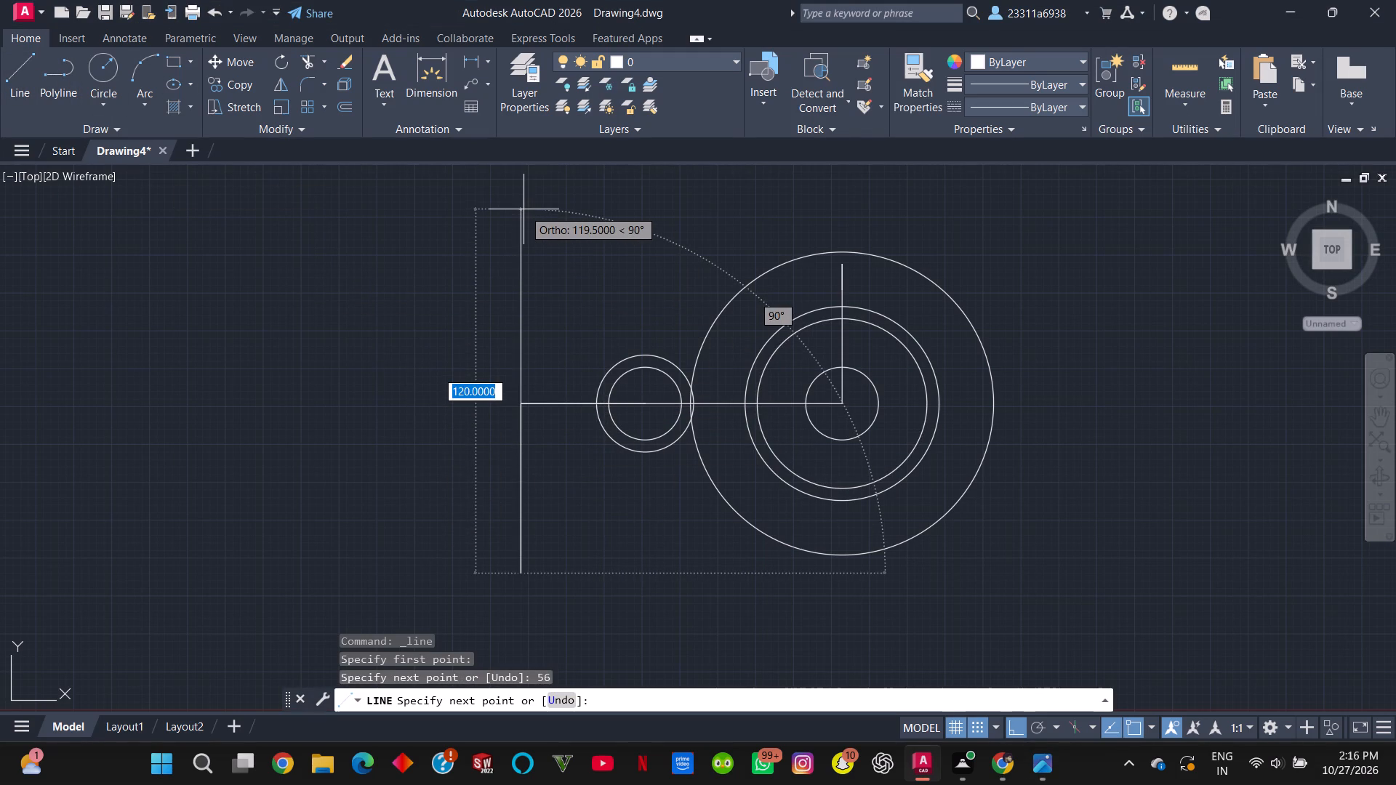
{"action": "type", "text": "112"}
{"action": "key", "text": "alt+Tab"}
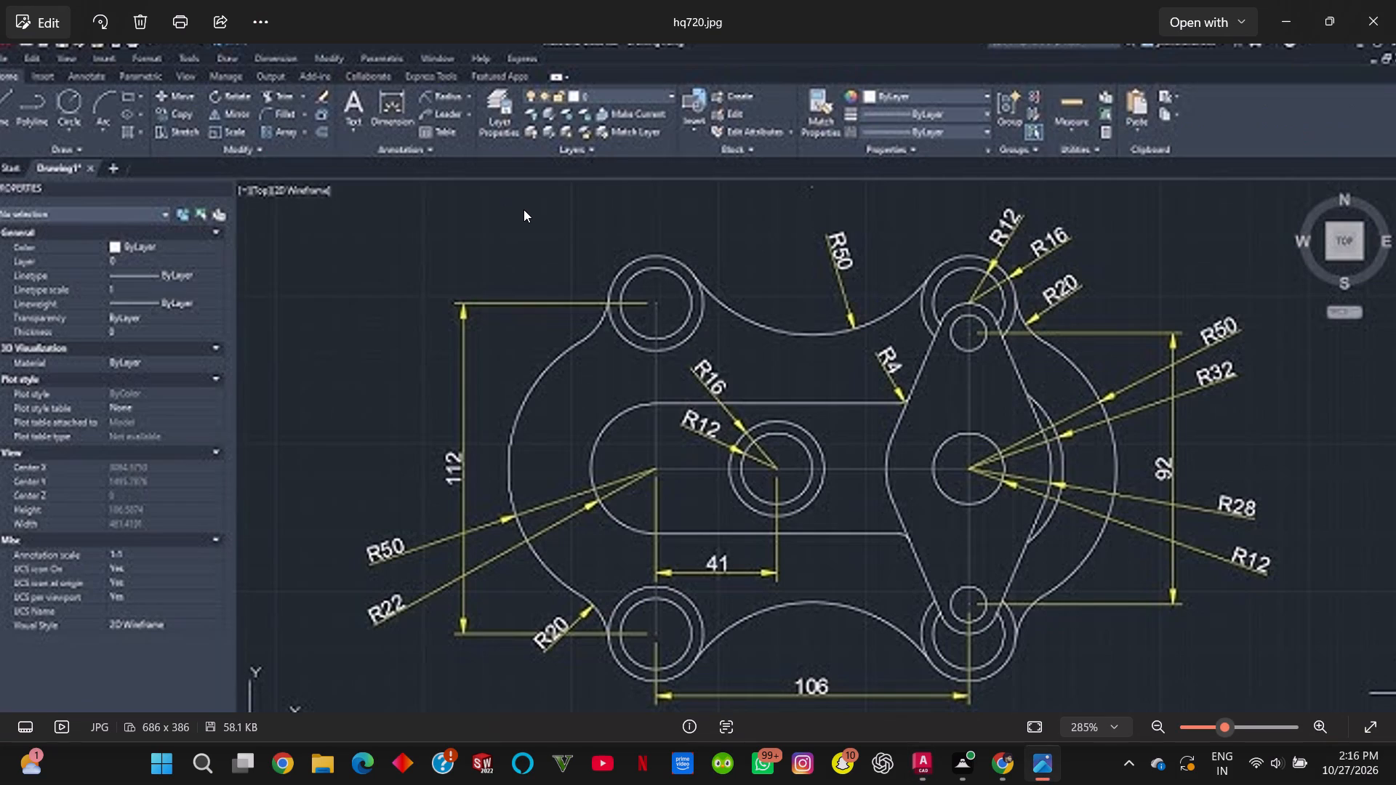
{"action": "key", "text": "alt+Tab"}
{"action": "key", "text": "Return"}
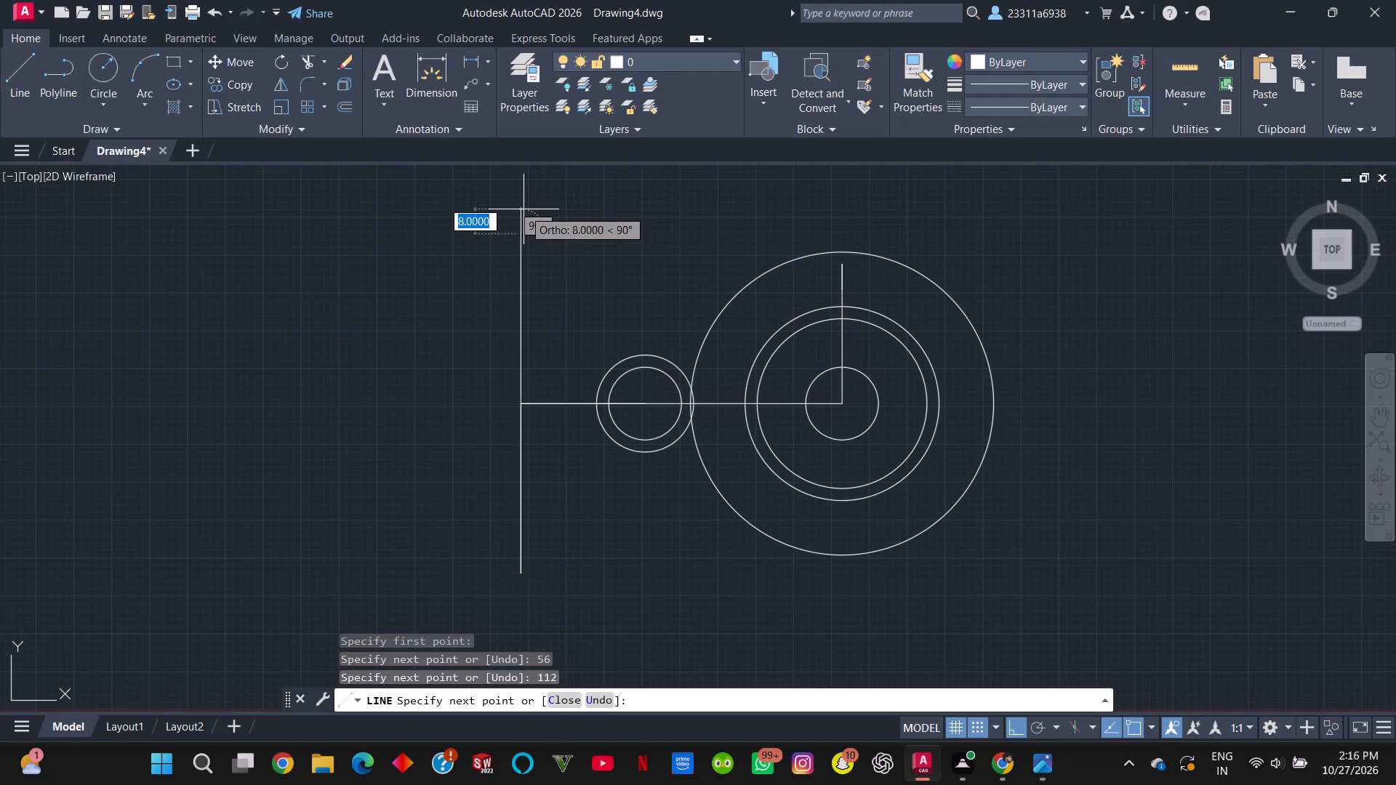
{"action": "key", "text": "Escape"}
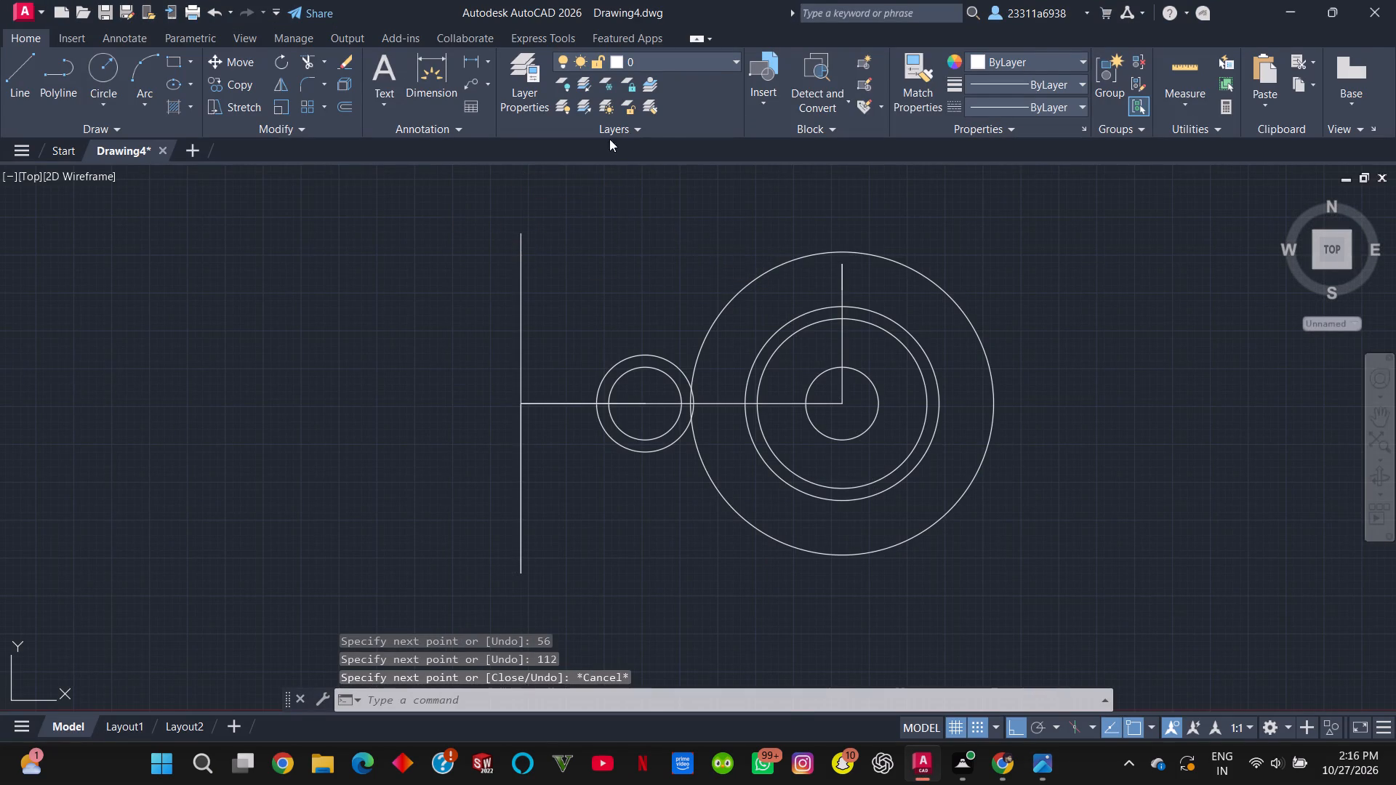
Check the reference image and draw concentric circles of radius 12 and 16 at the upper end of the 112-unit vertical line.
{"action": "key", "text": "alt+Tab"}
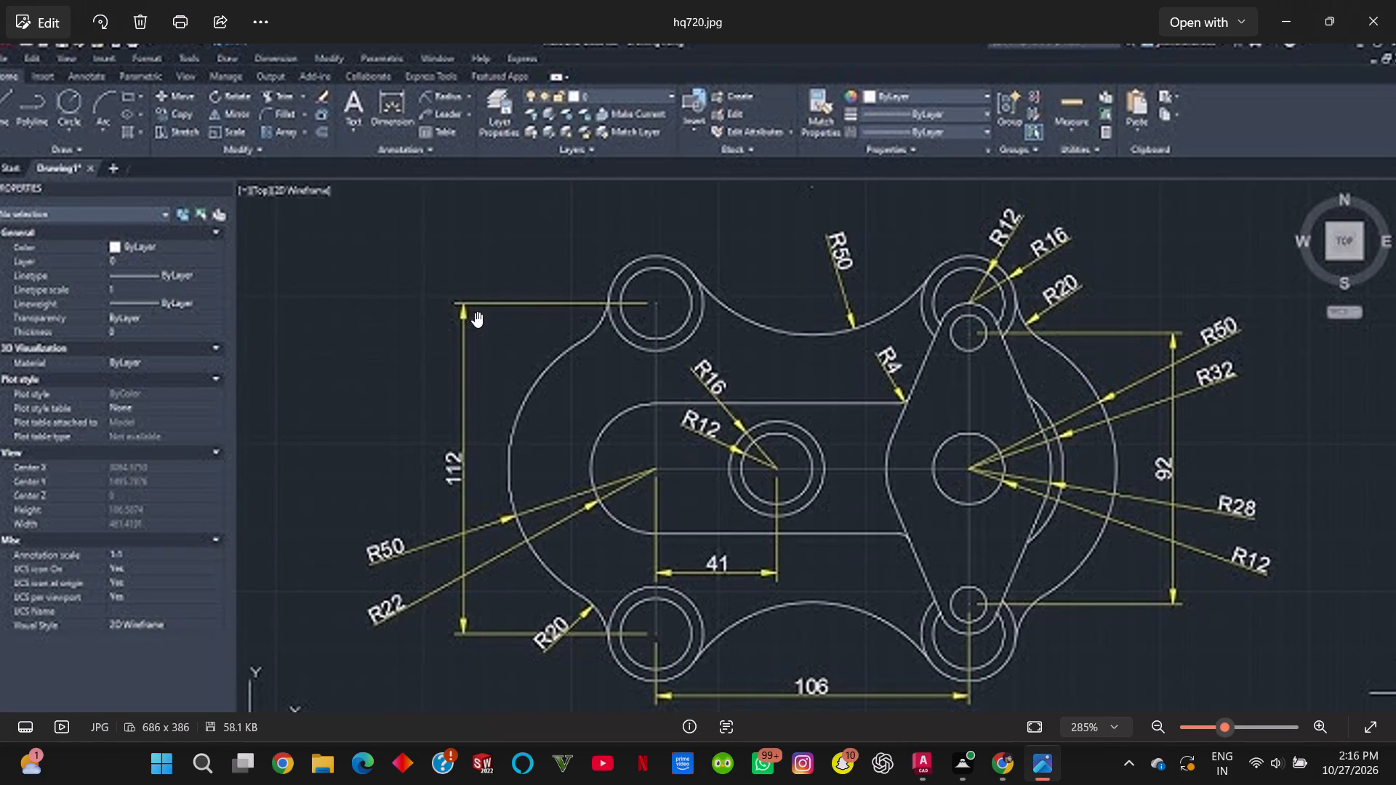
{"action": "key", "text": "alt+Tab"}
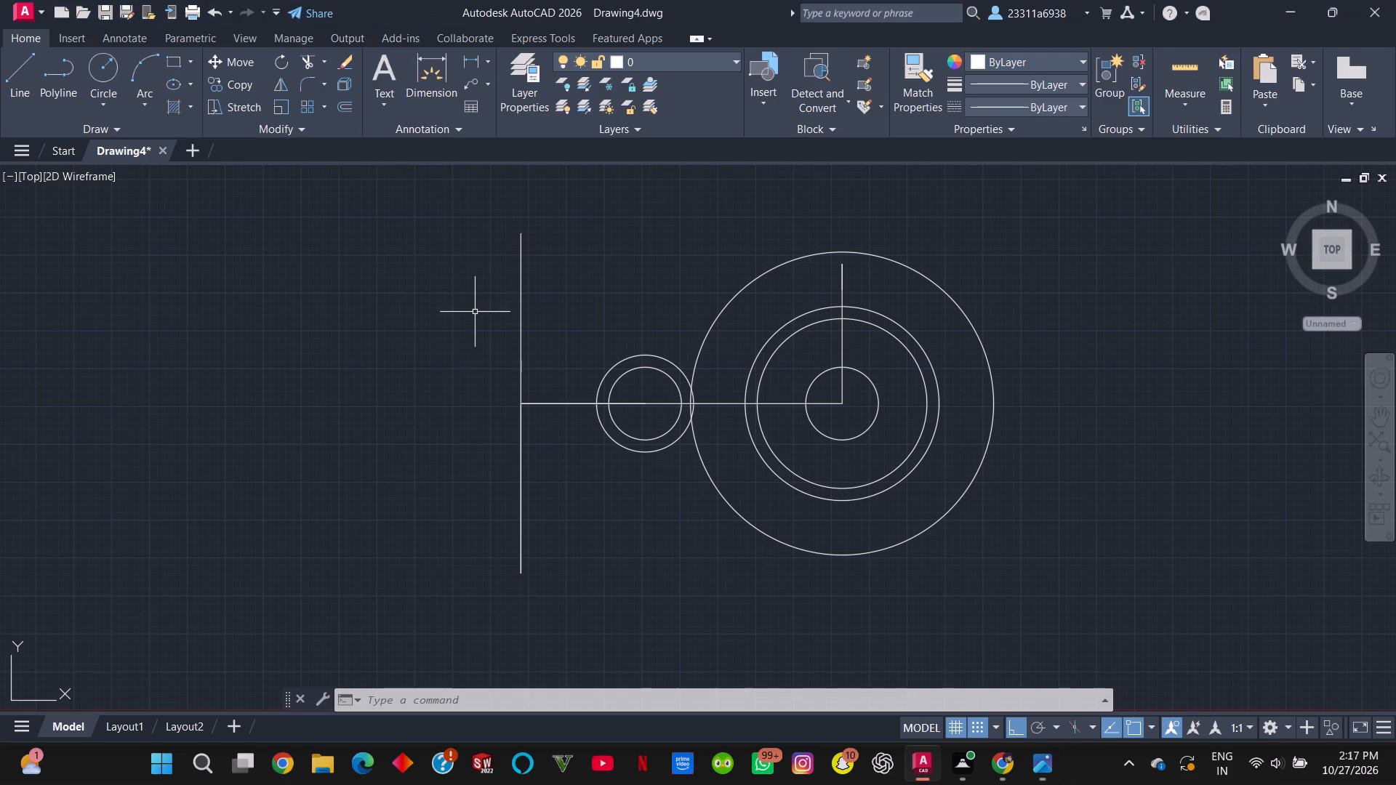
{"action": "left_click", "coordinate": [113, 62]}
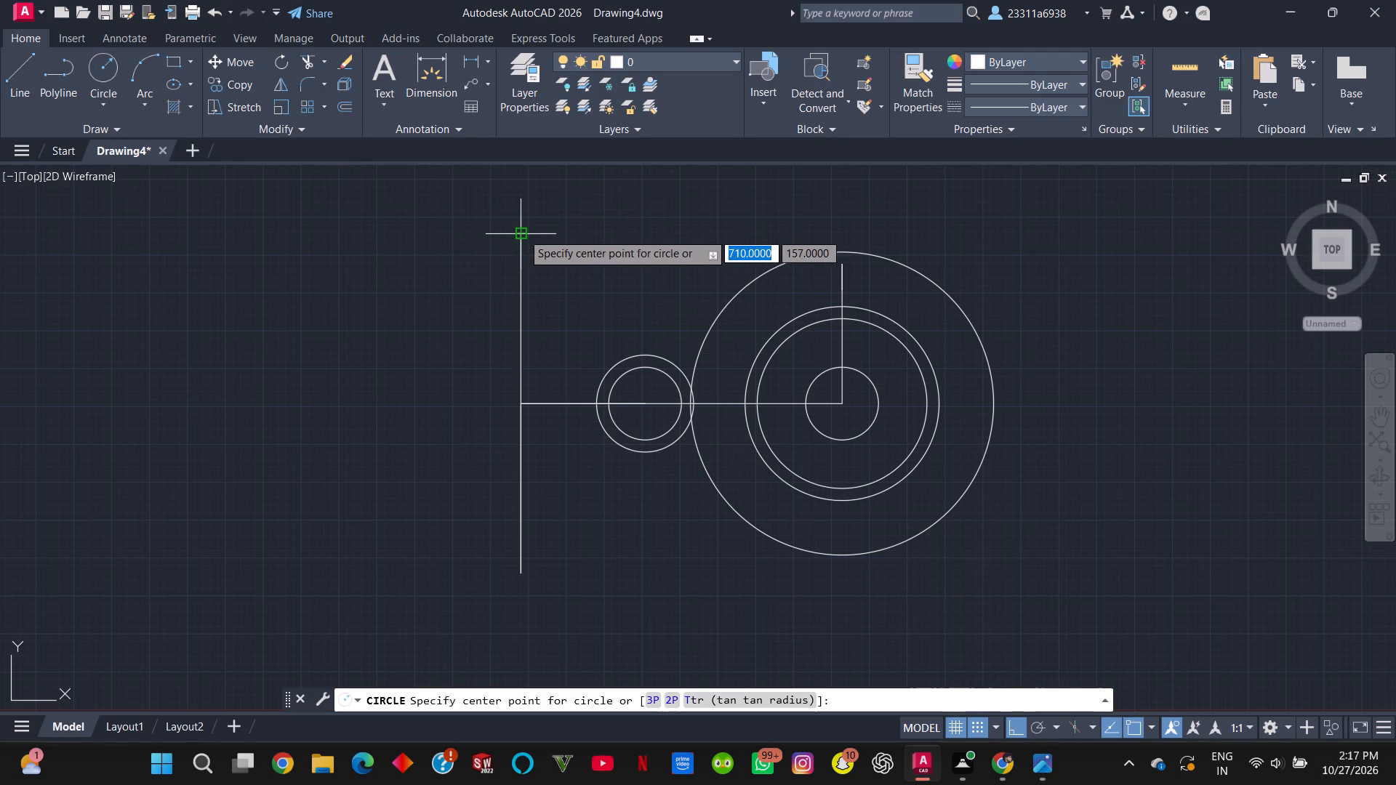
{"action": "left_click", "coordinate": [522, 233]}
{"action": "type", "text": "12"}
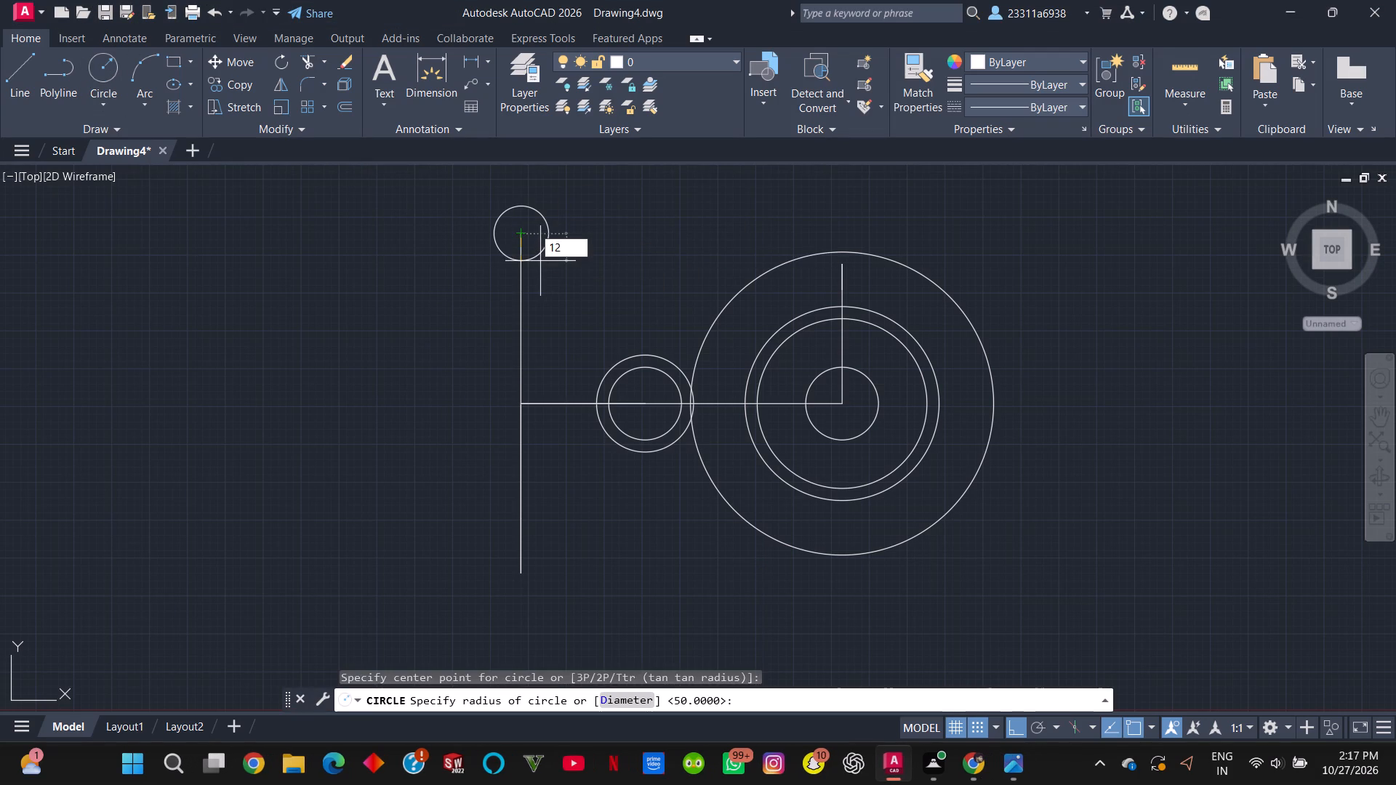
{"action": "key", "text": "Return"}
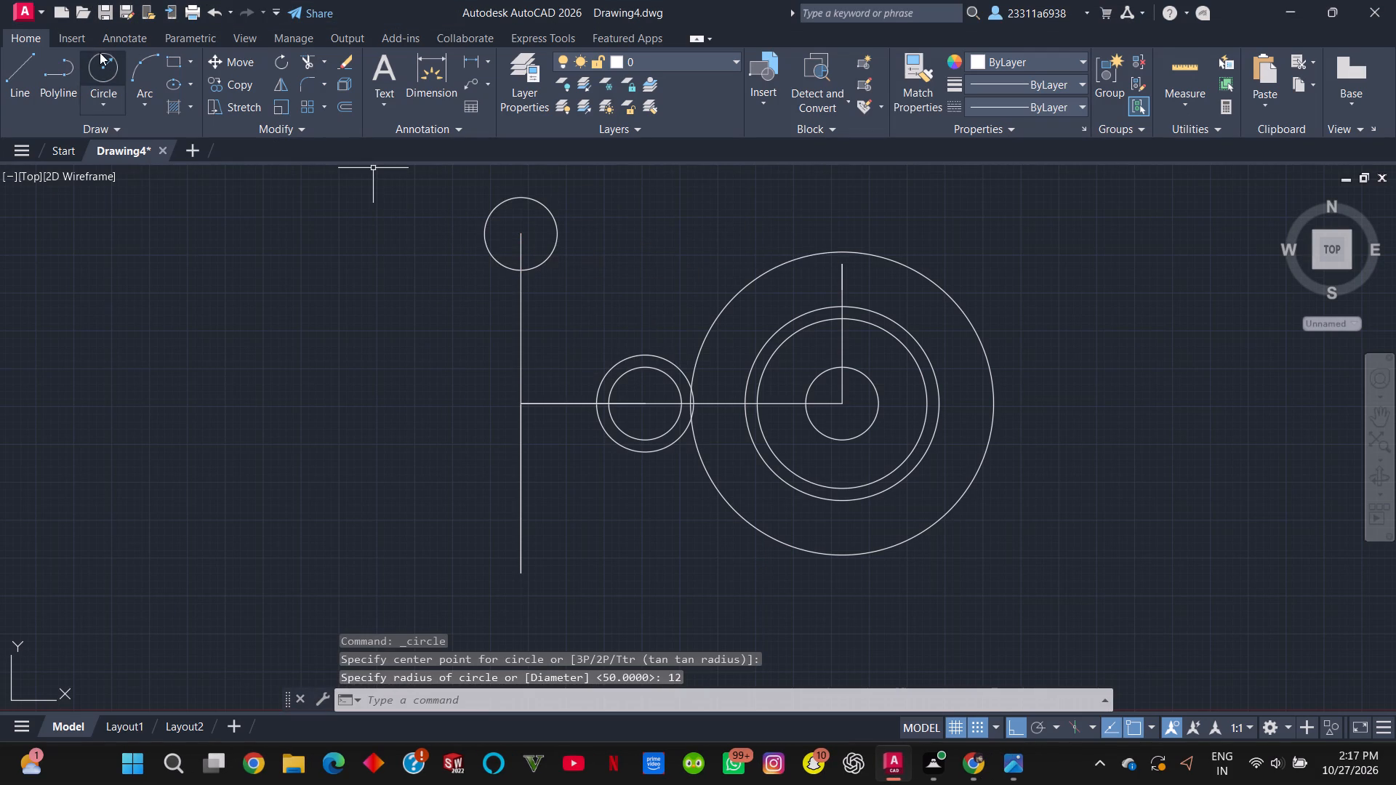
{"action": "left_click", "coordinate": [100, 52]}
{"action": "left_click", "coordinate": [521, 235]}
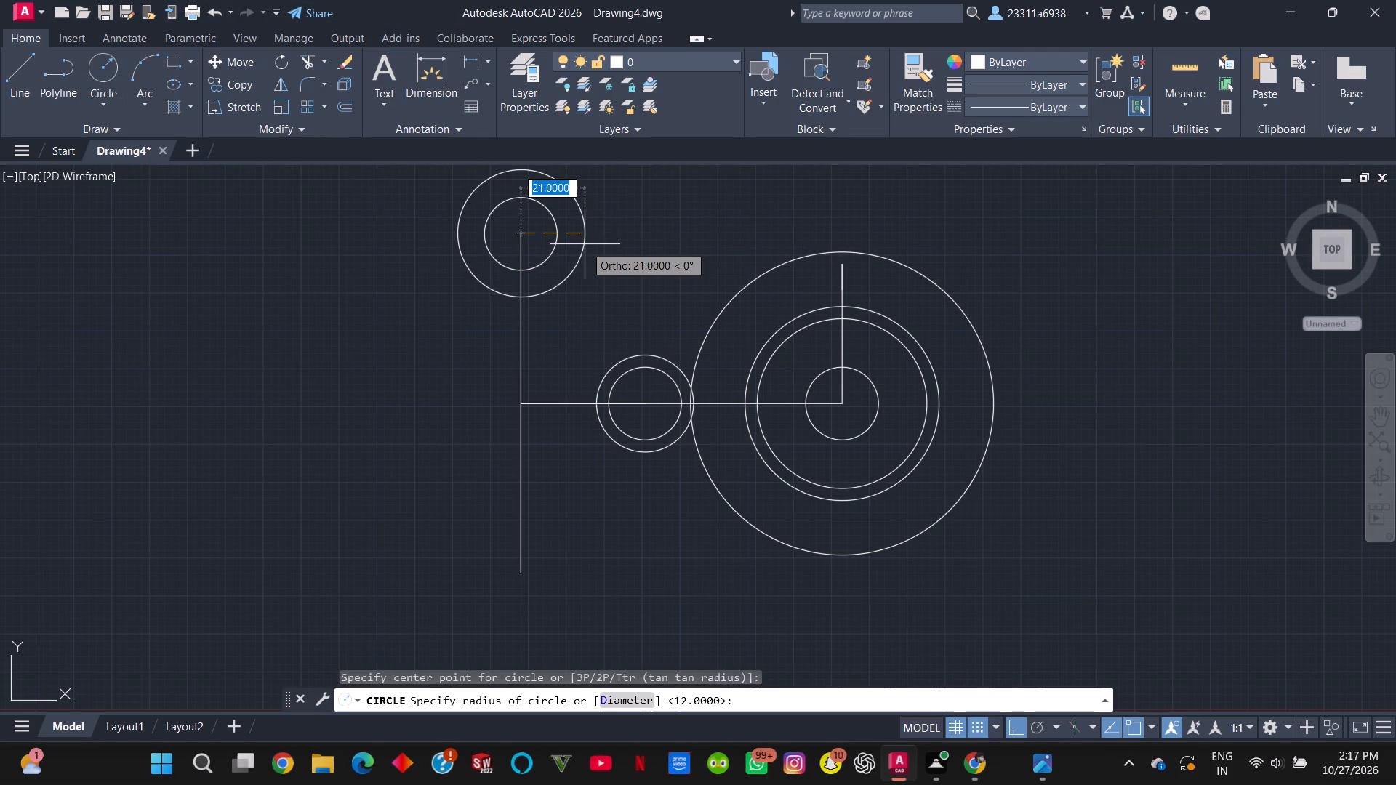
{"action": "type", "text": "16"}
{"action": "key", "text": "Return"}
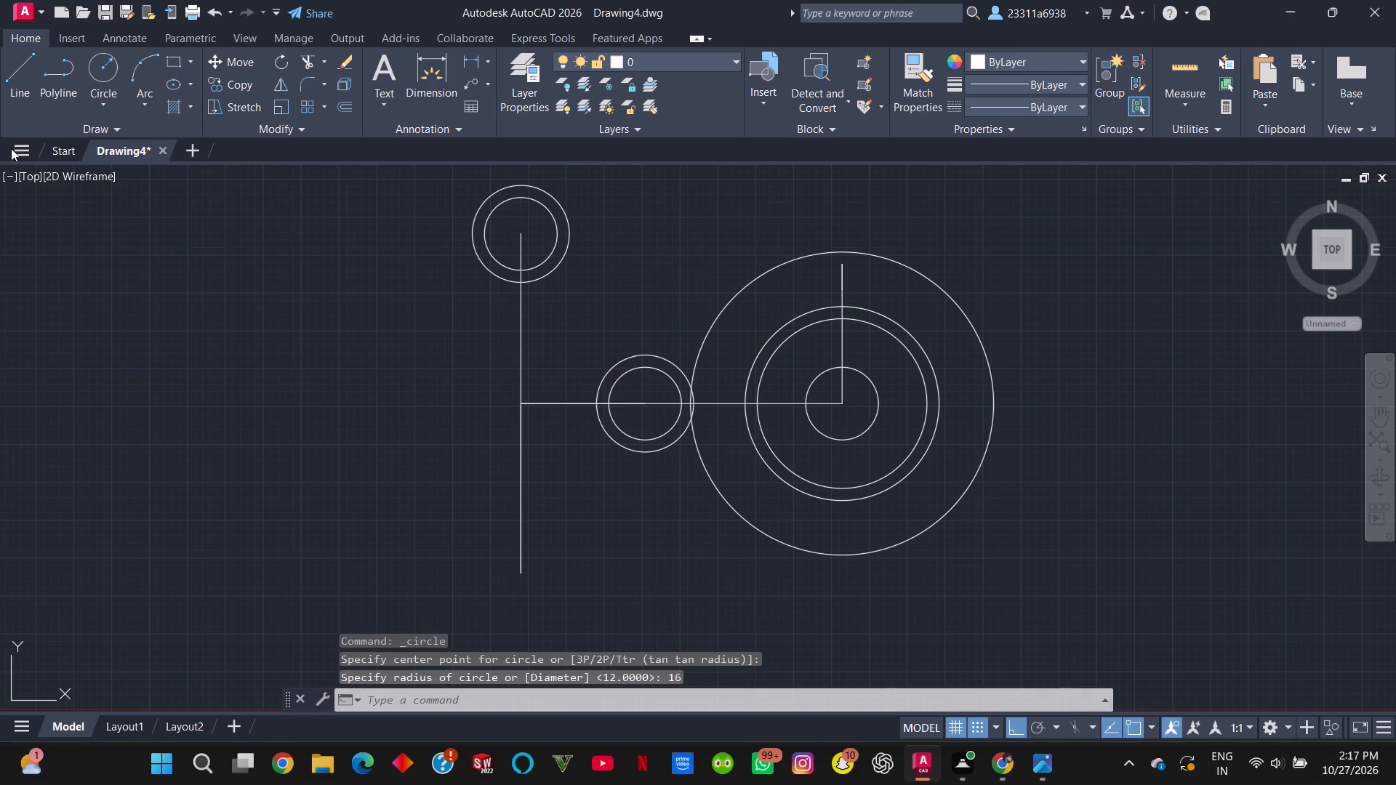
Draw concentric circles of radius 12 and 16 at the lower end of the 112-unit vertical line.
{"action": "left_click", "coordinate": [108, 74]}
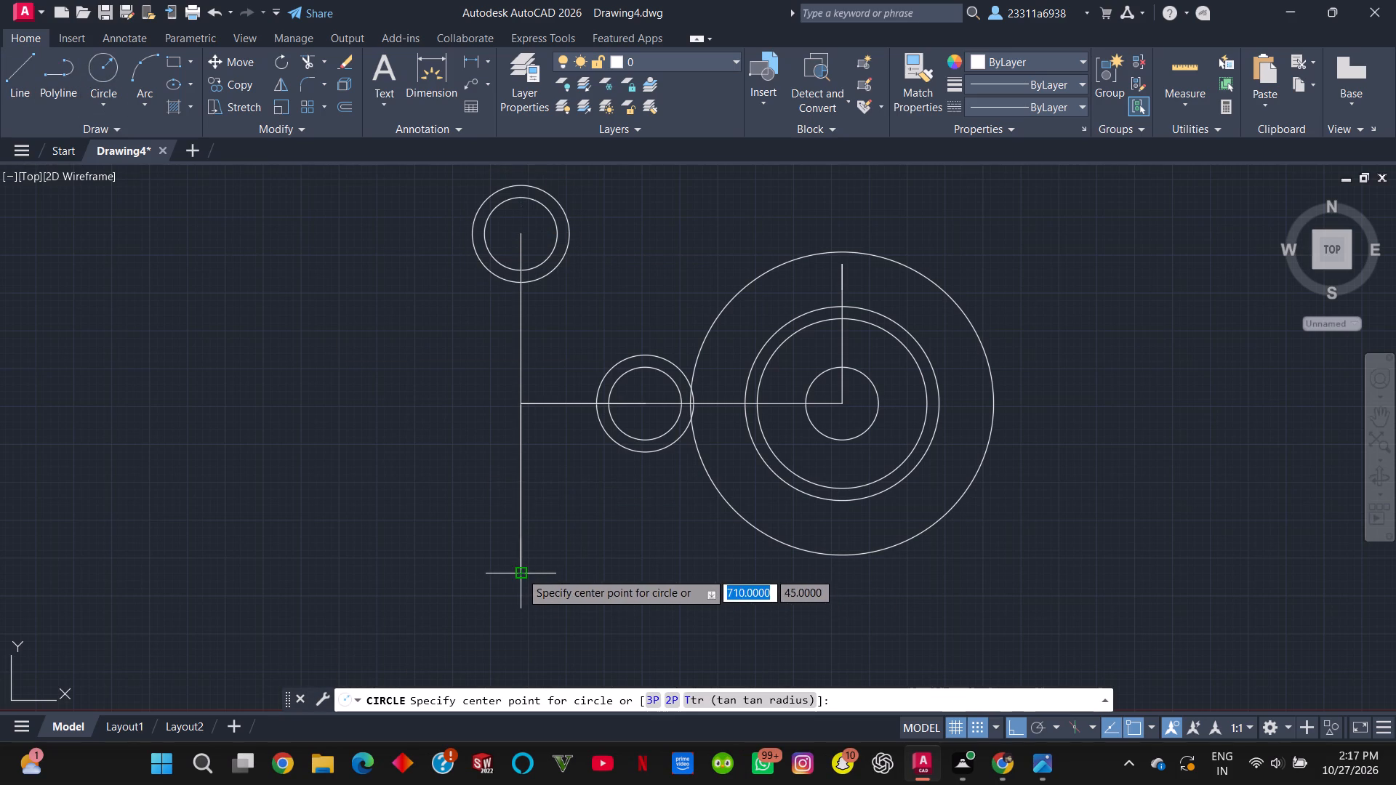
{"action": "left_click", "coordinate": [521, 572]}
{"action": "type", "text": "12"}
{"action": "key", "text": "Return"}
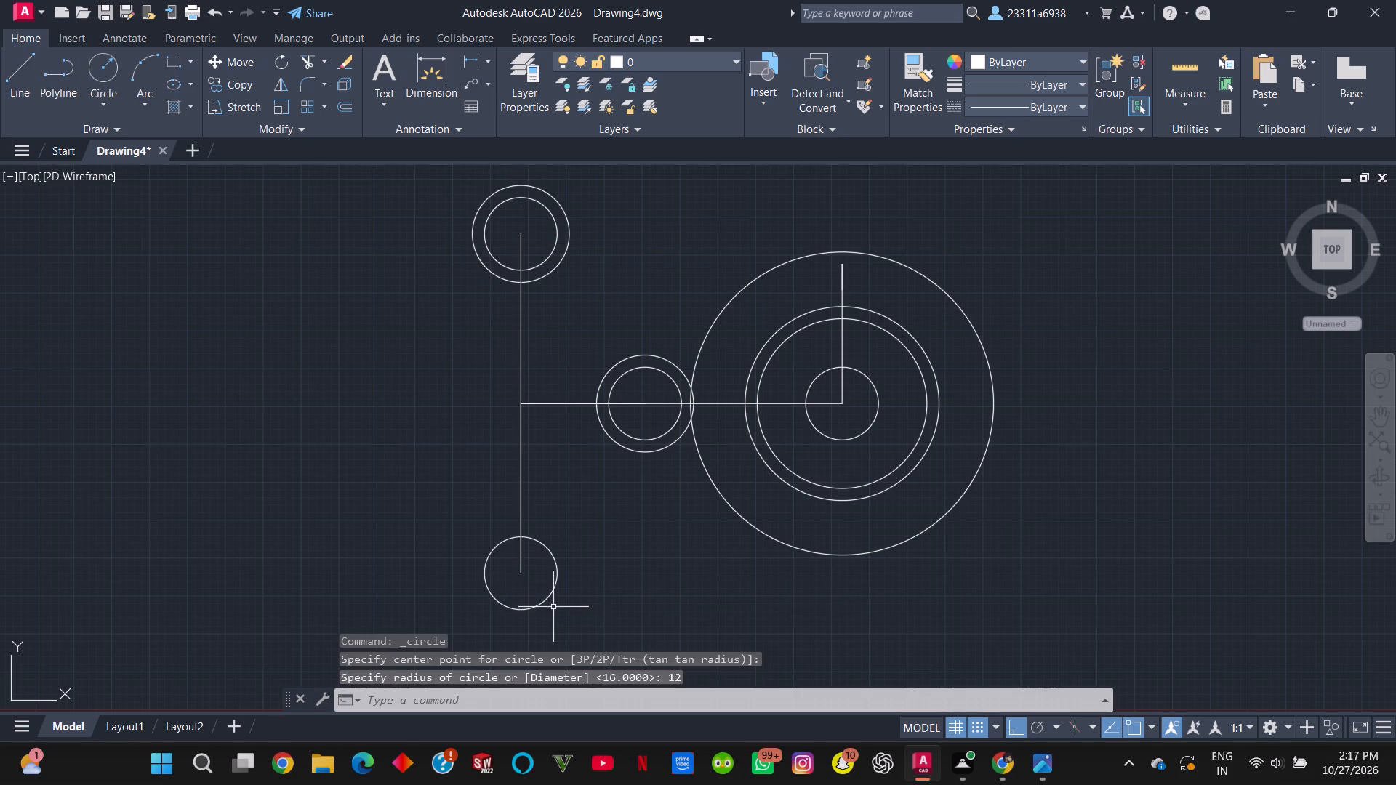
{"action": "left_click", "coordinate": [100, 63]}
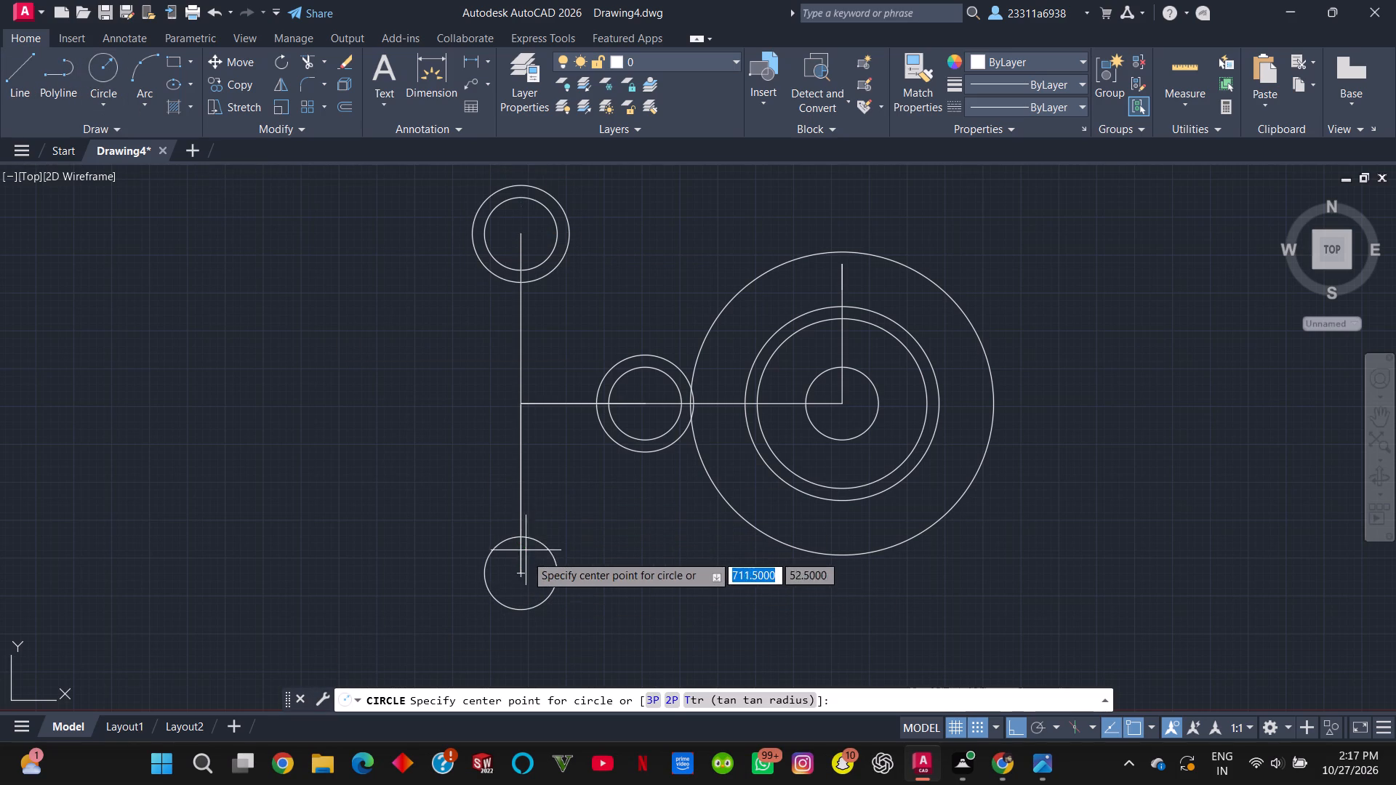
{"action": "left_click", "coordinate": [523, 572]}
{"action": "type", "text": "16"}
{"action": "key", "text": "Return"}
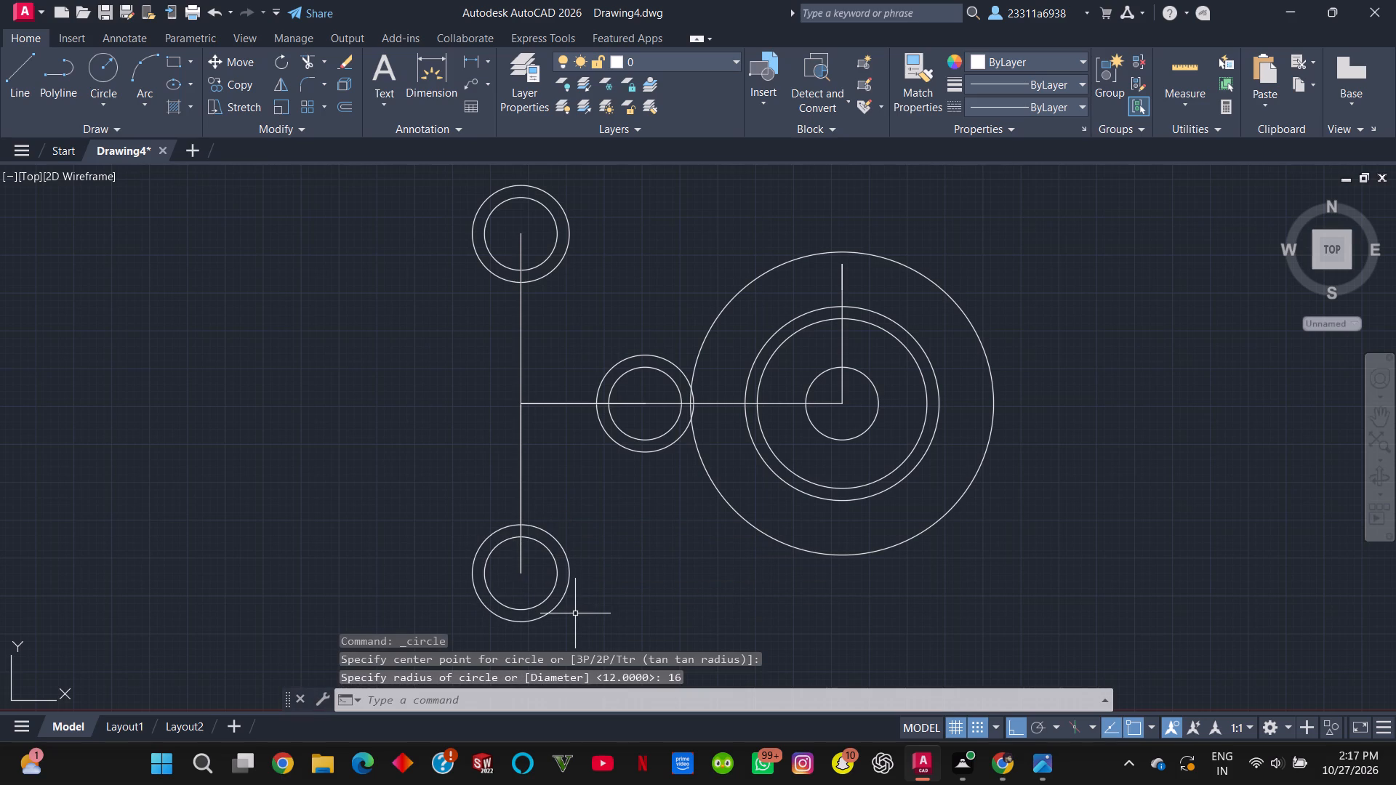
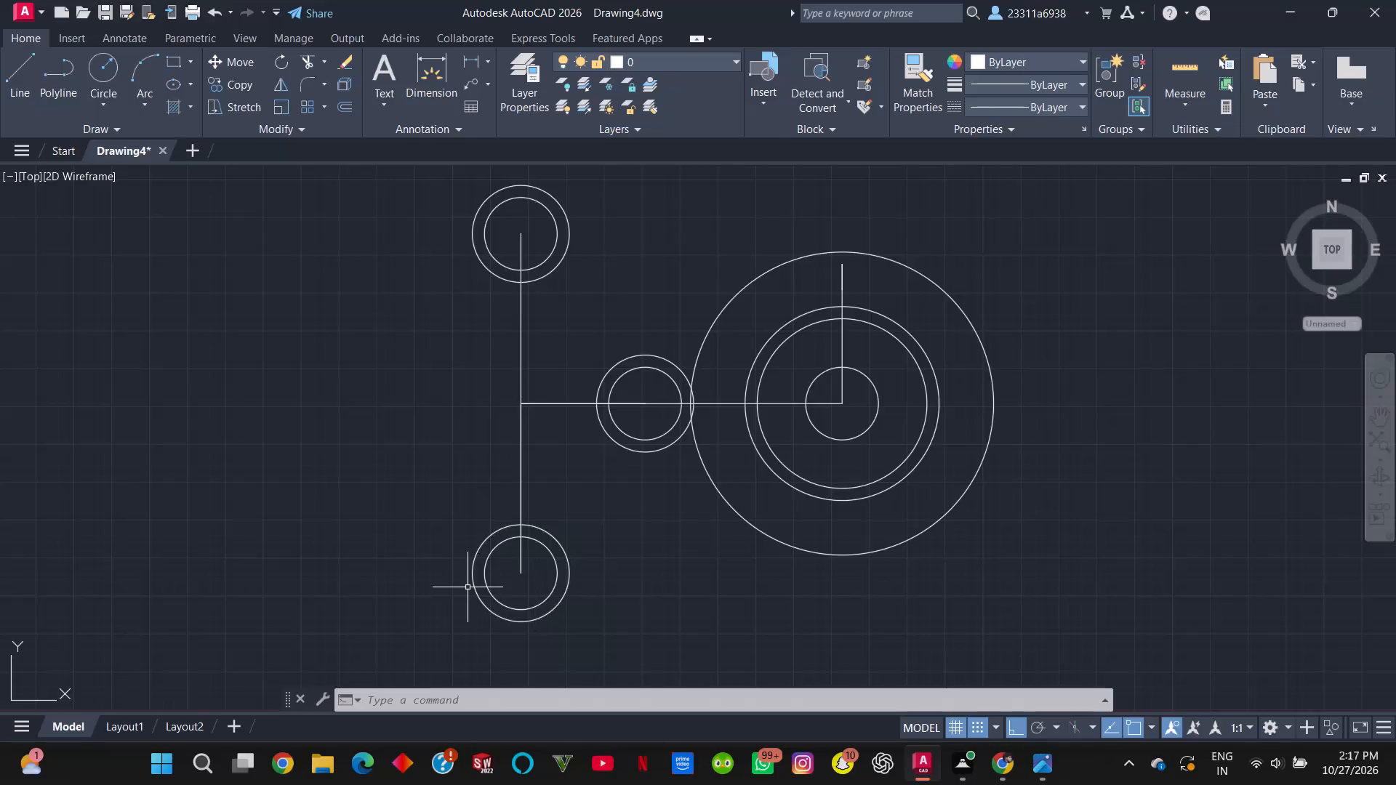
Check the reference image and draw a horizontal line 106 units to the right from the centre of the upper-left corner circles.
{"action": "key", "text": "alt+Tab"}
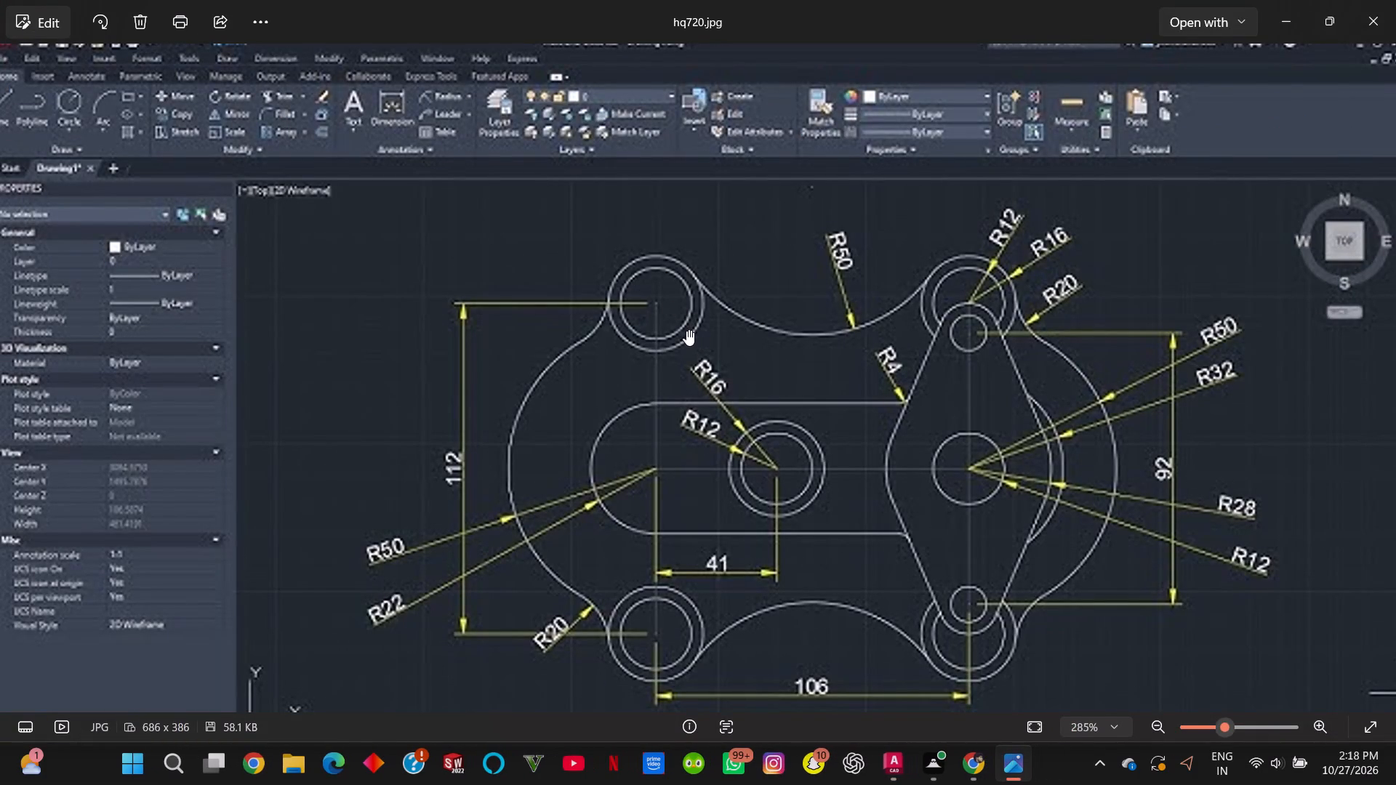
{"action": "key", "text": "alt+Tab"}
{"action": "key", "text": "alt+Tab"}
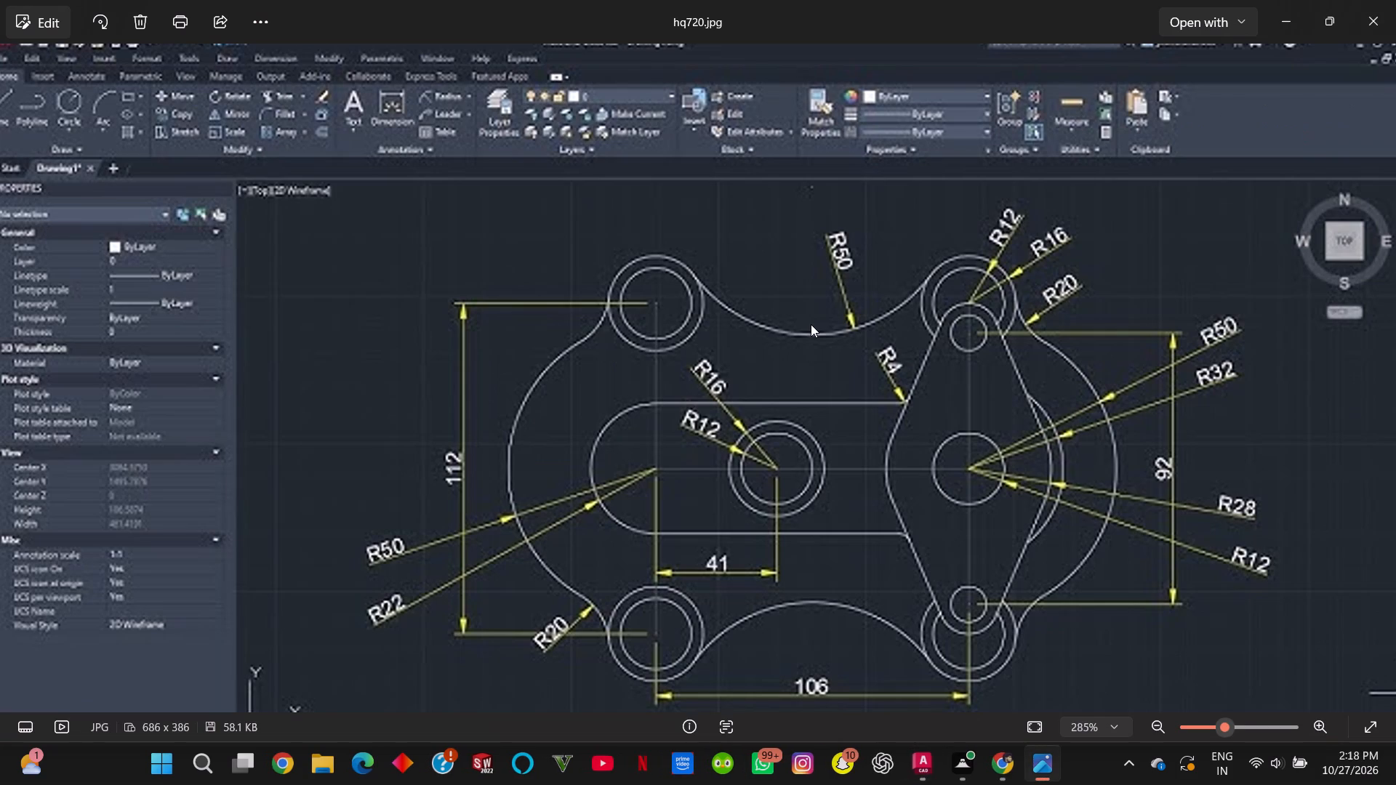
{"action": "key", "text": "alt+Tab"}
{"action": "key", "text": "alt+Tab"}
{"action": "key", "text": "alt+Tab"}
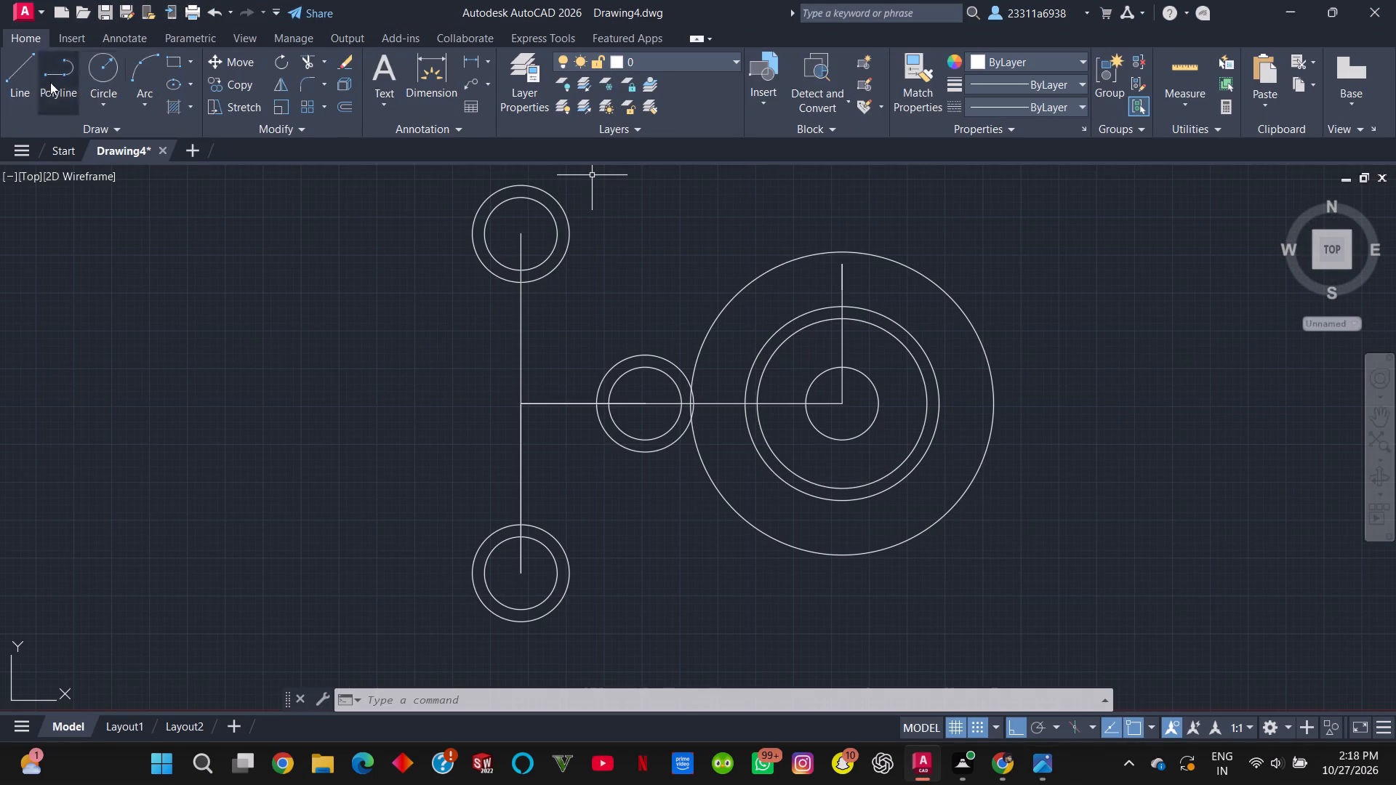
{"action": "left_click", "coordinate": [17, 76]}
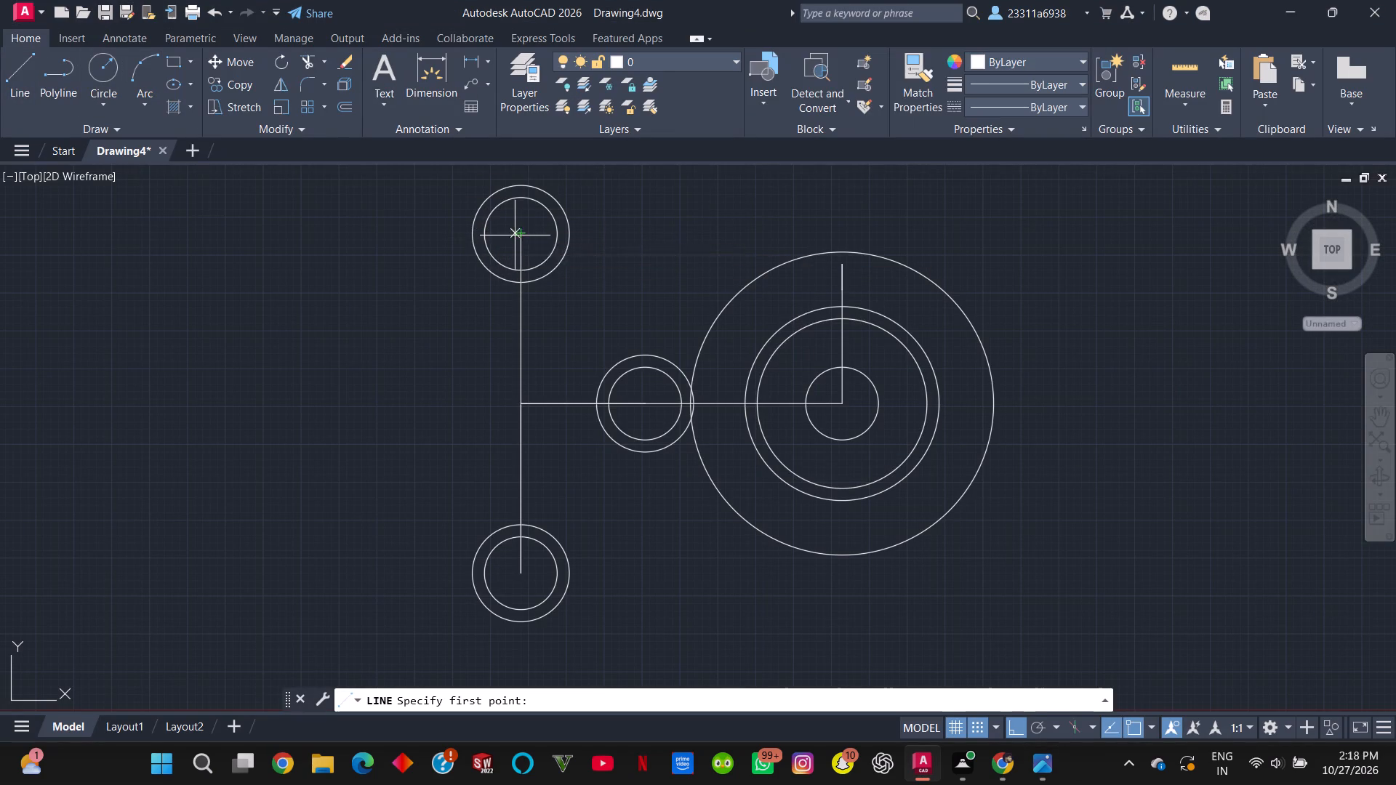
{"action": "left_click", "coordinate": [522, 235]}
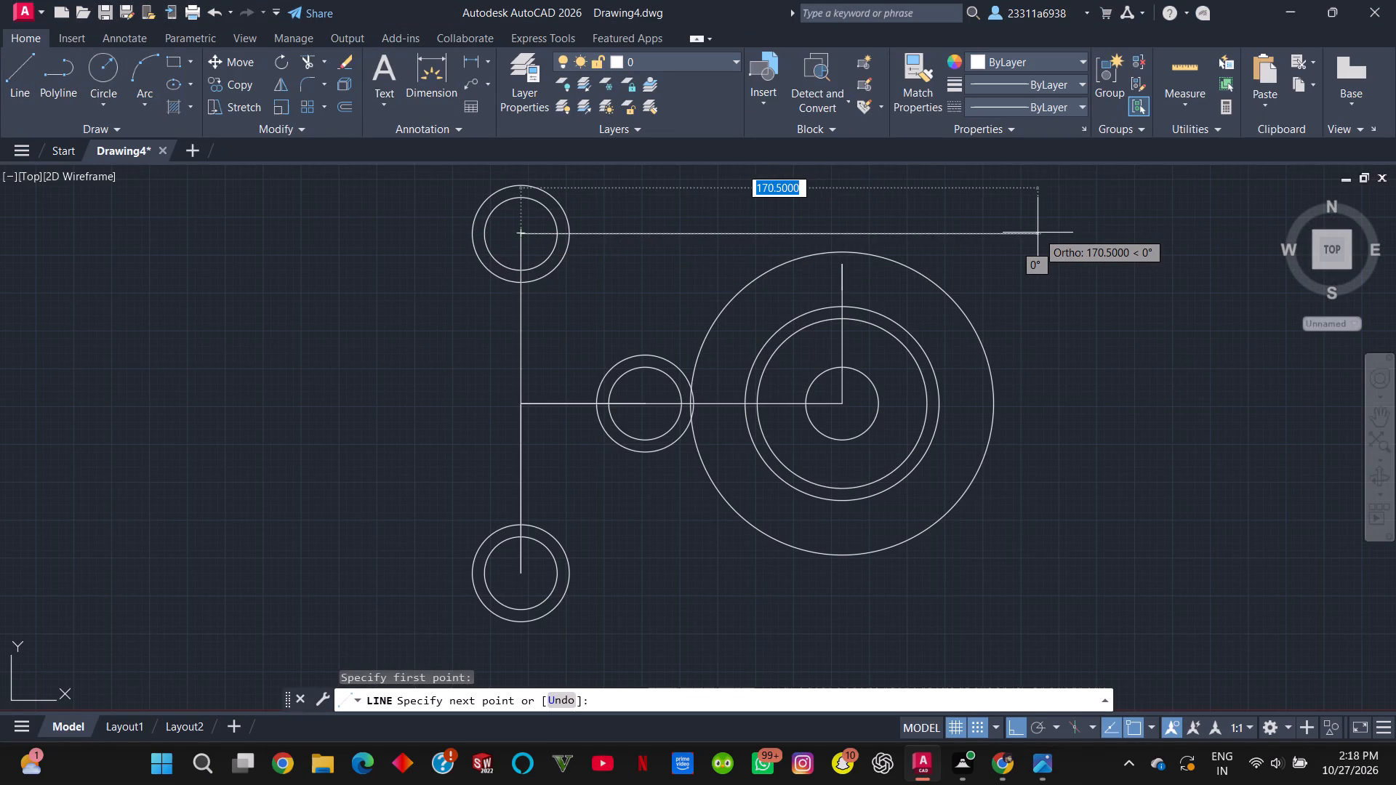
{"action": "type", "text": "106"}
{"action": "key", "text": "Return"}
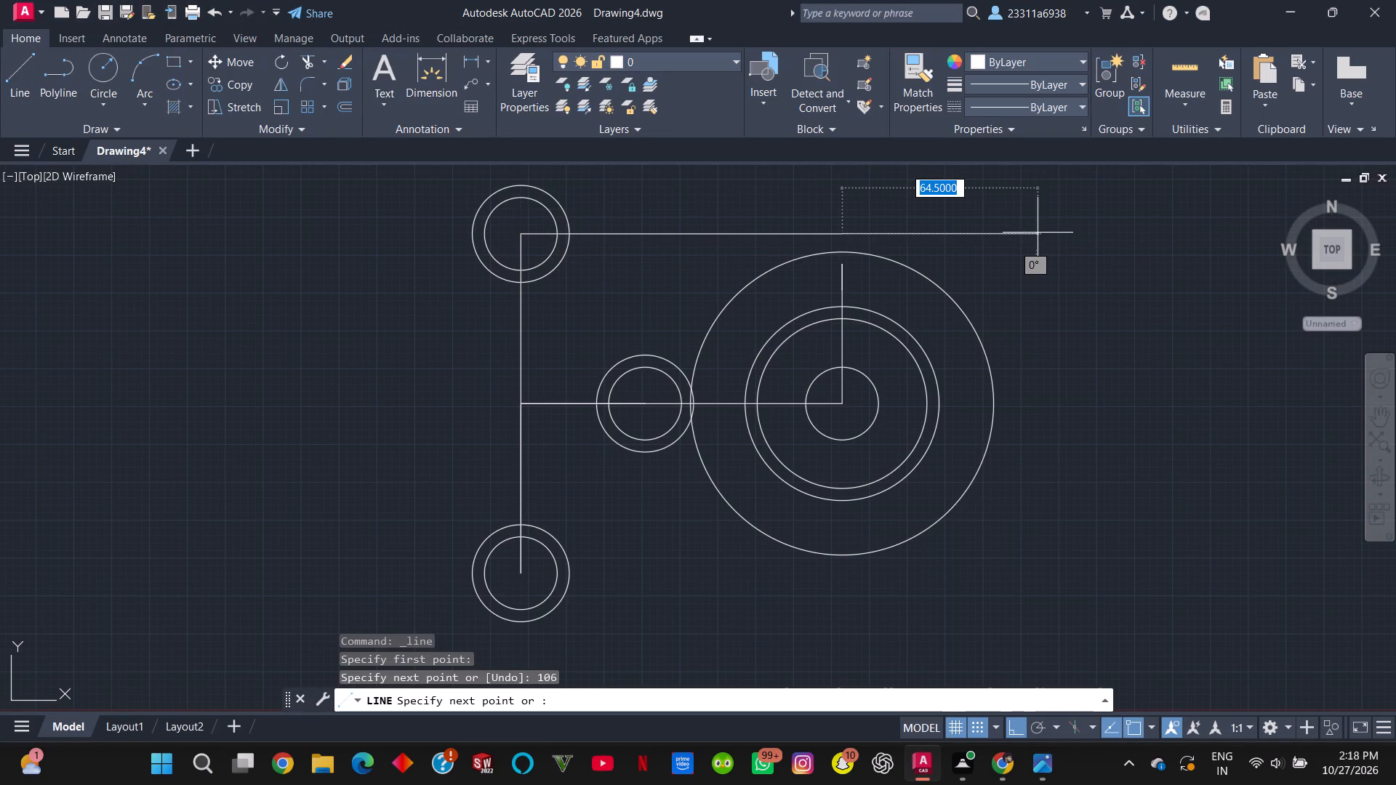
{"action": "key", "text": "Escape"}
Check the reference image and draw concentric circles of radius 12 and 16 at the right end of the upper 106-unit line.
{"action": "key", "text": "alt+Tab"}
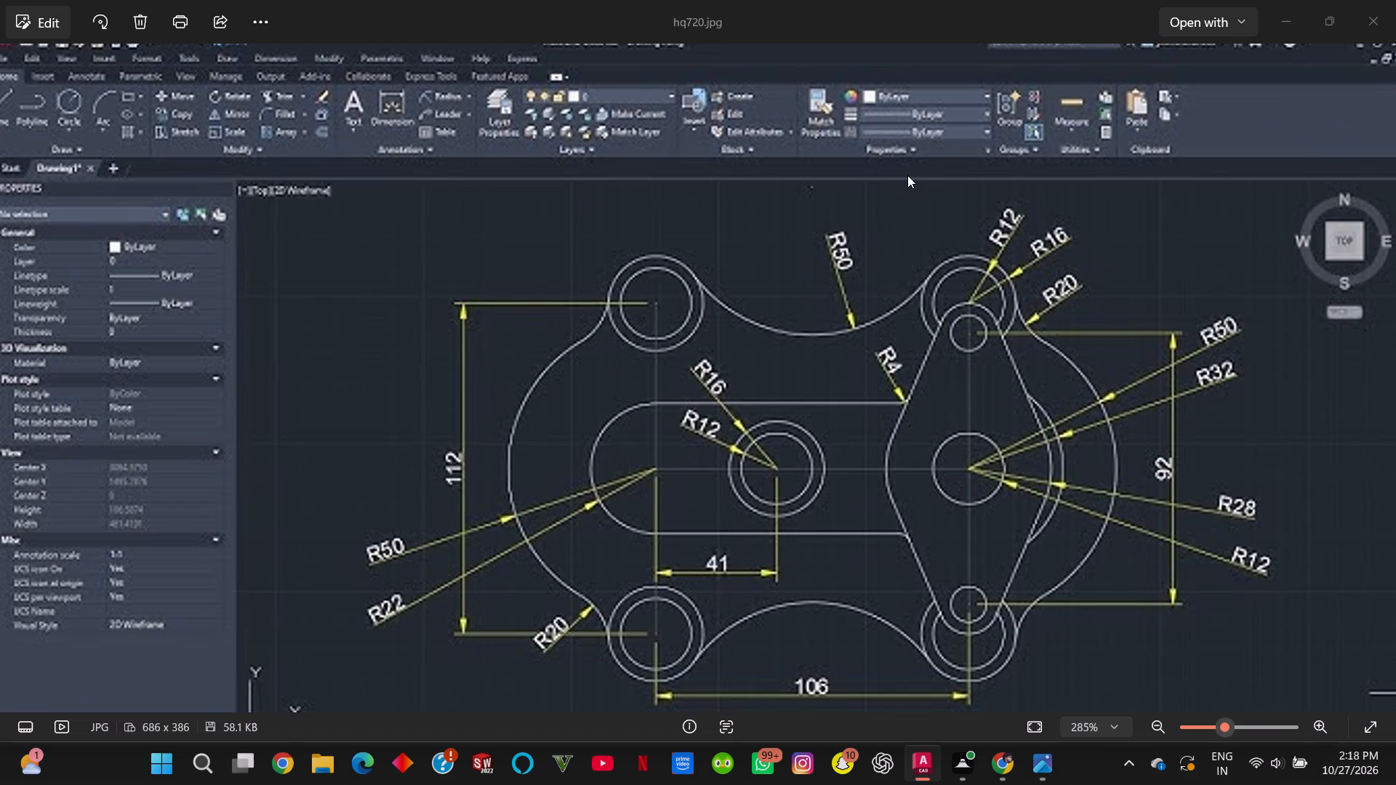
{"action": "key", "text": "alt+Tab"}
{"action": "middle_click_drag", "start_coordinate": [931, 224], "coordinate": [920, 260]}
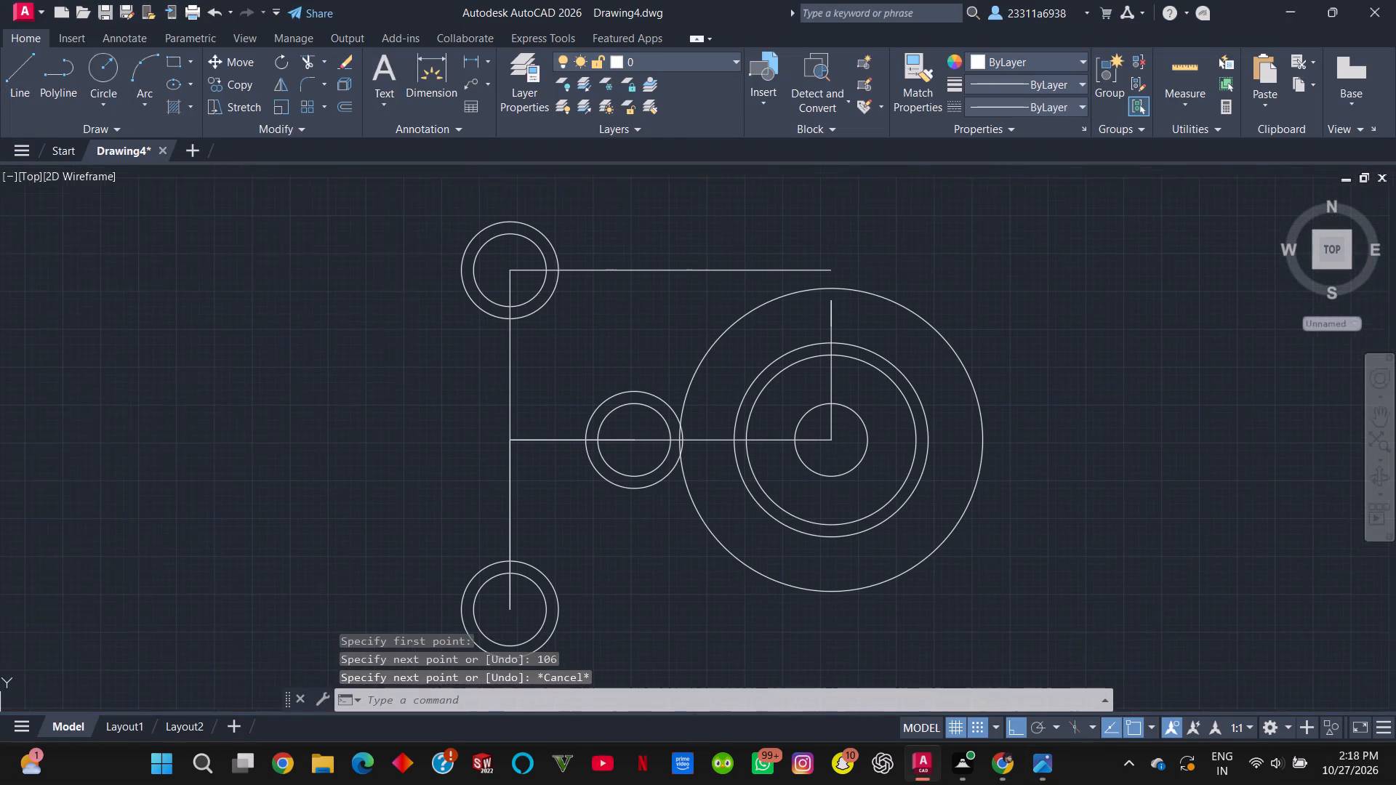
{"action": "left_click", "coordinate": [95, 65]}
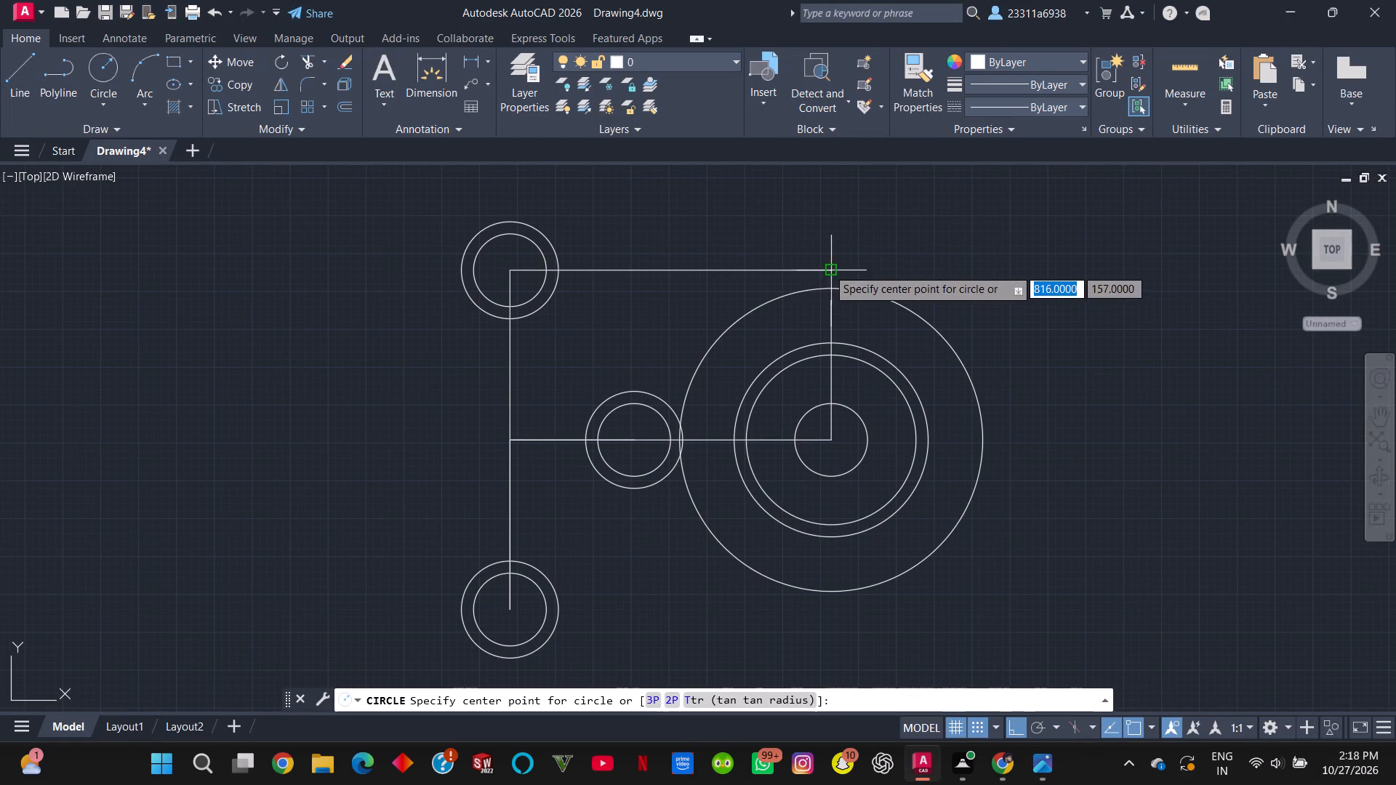
{"action": "left_click", "coordinate": [827, 268]}
{"action": "type", "text": "12"}
{"action": "key", "text": "Return"}
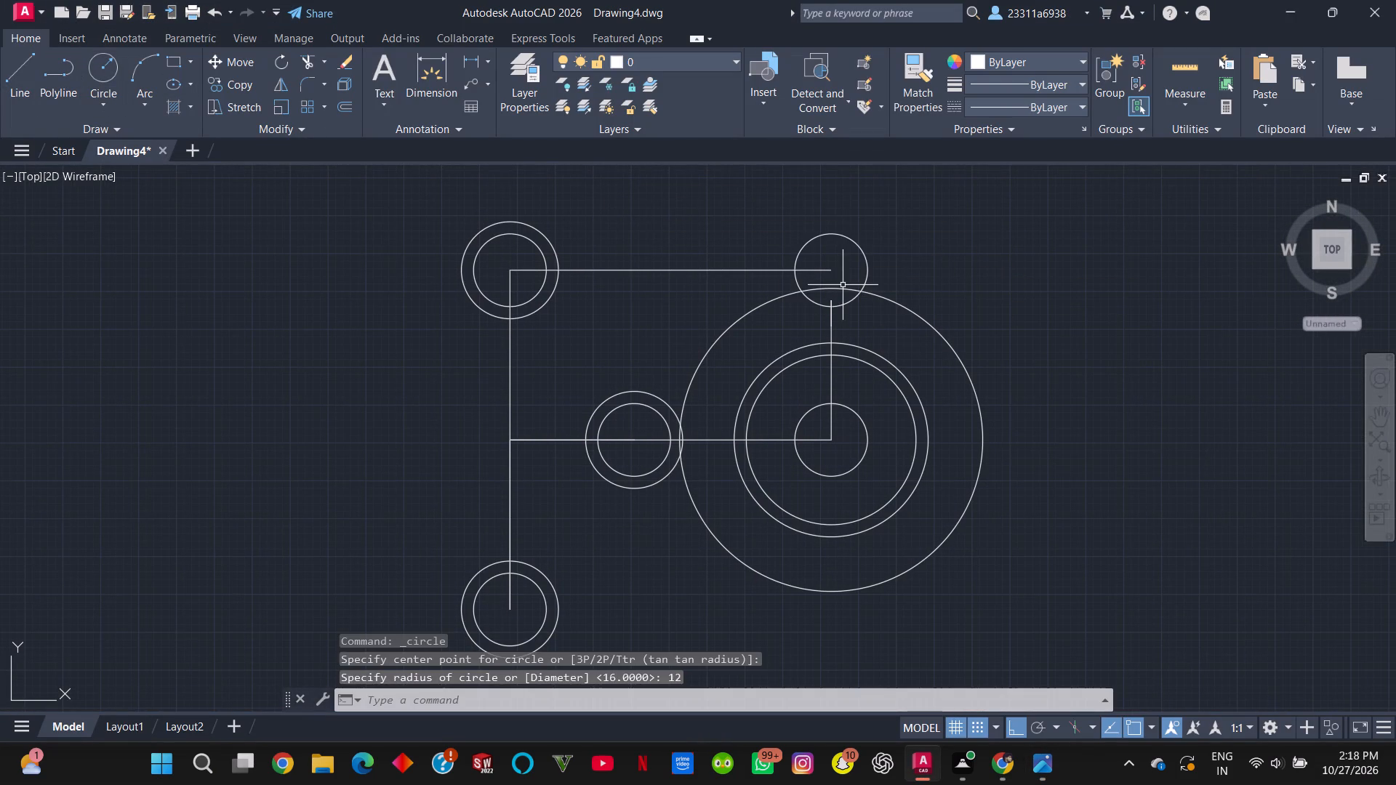
{"action": "left_click", "coordinate": [108, 72]}
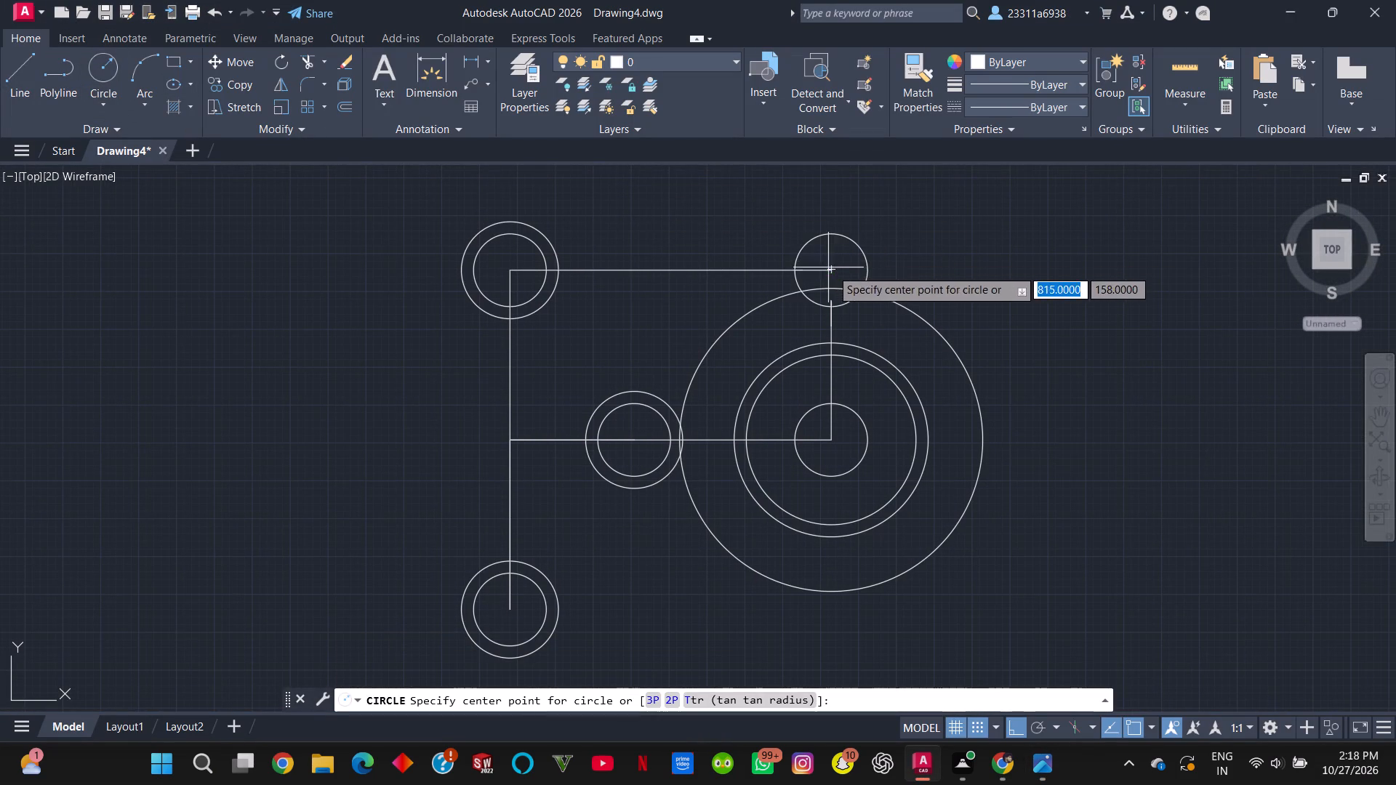
{"action": "left_click", "coordinate": [831, 269]}
{"action": "type", "text": "16"}
{"action": "key", "text": "Return"}
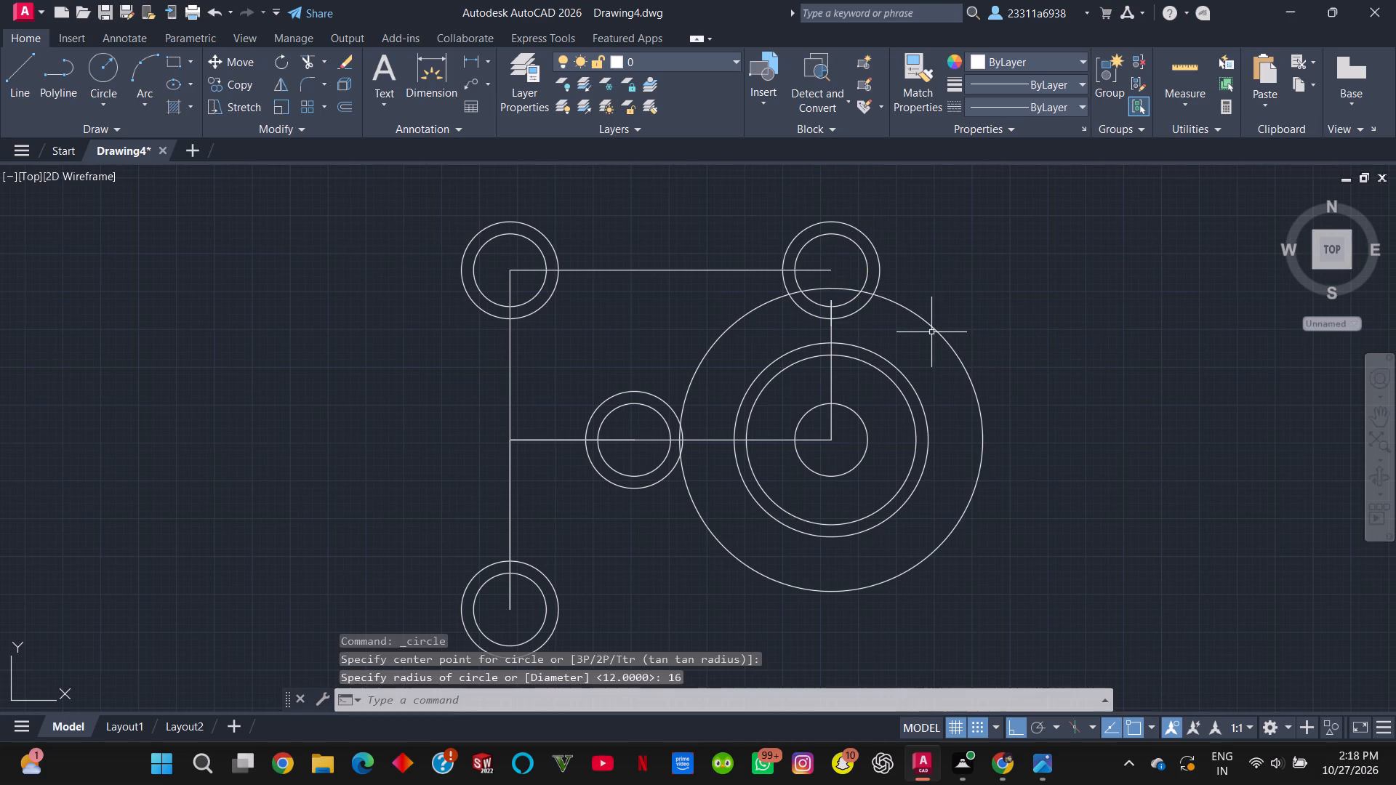
Check the reference image and draw a horizontal line 106 units to the right from the centre of the lower-left corner circles.
{"action": "key", "text": "alt+Tab"}
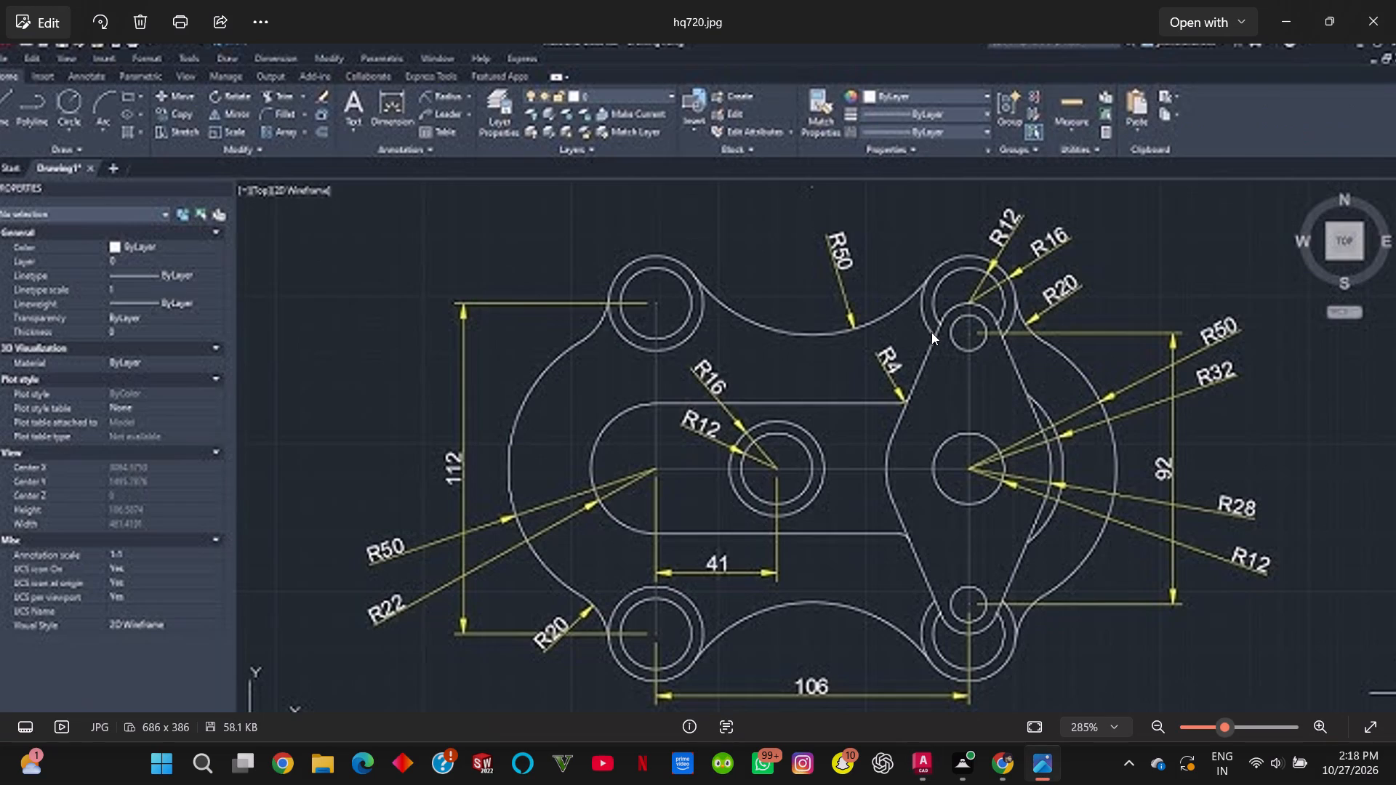
{"action": "key", "text": "alt+Tab"}
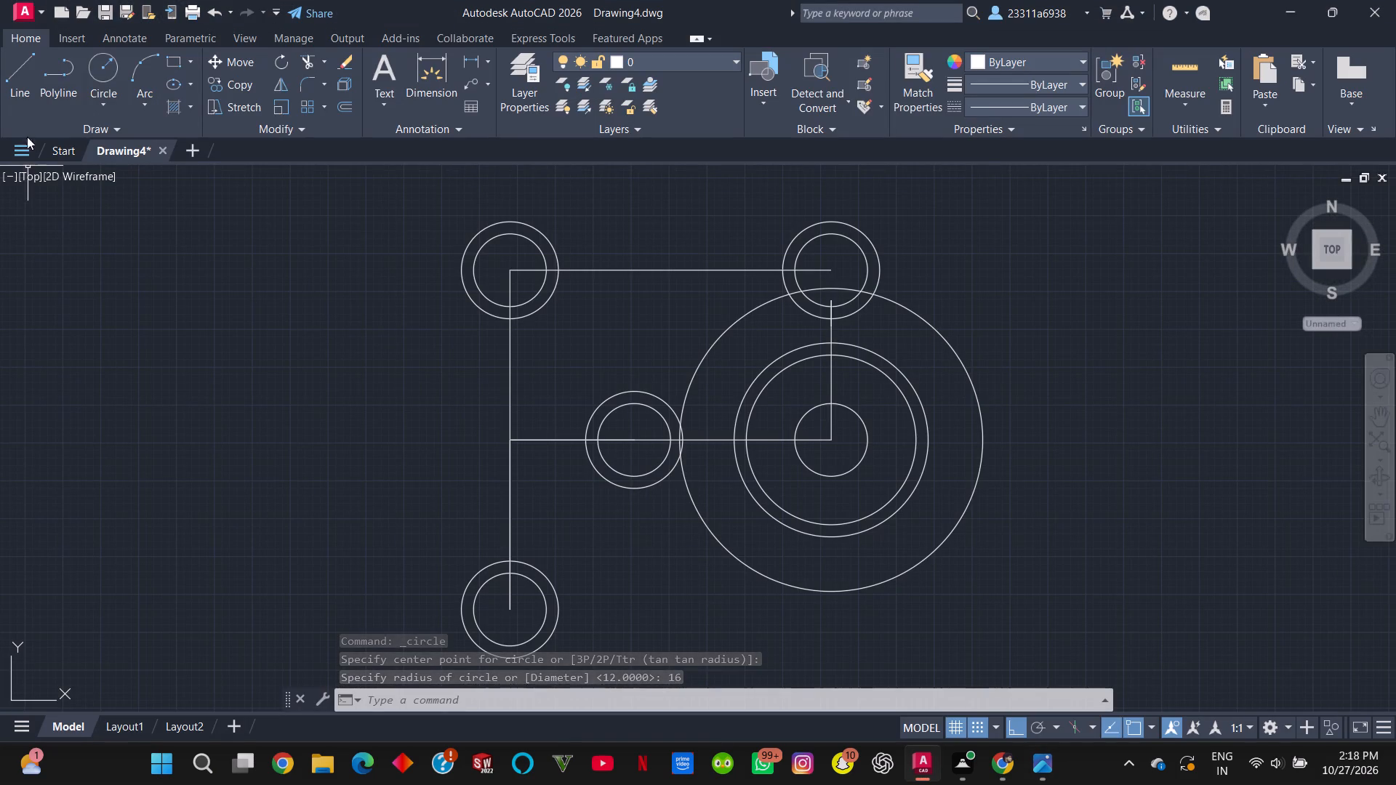
{"action": "left_click", "coordinate": [24, 69]}
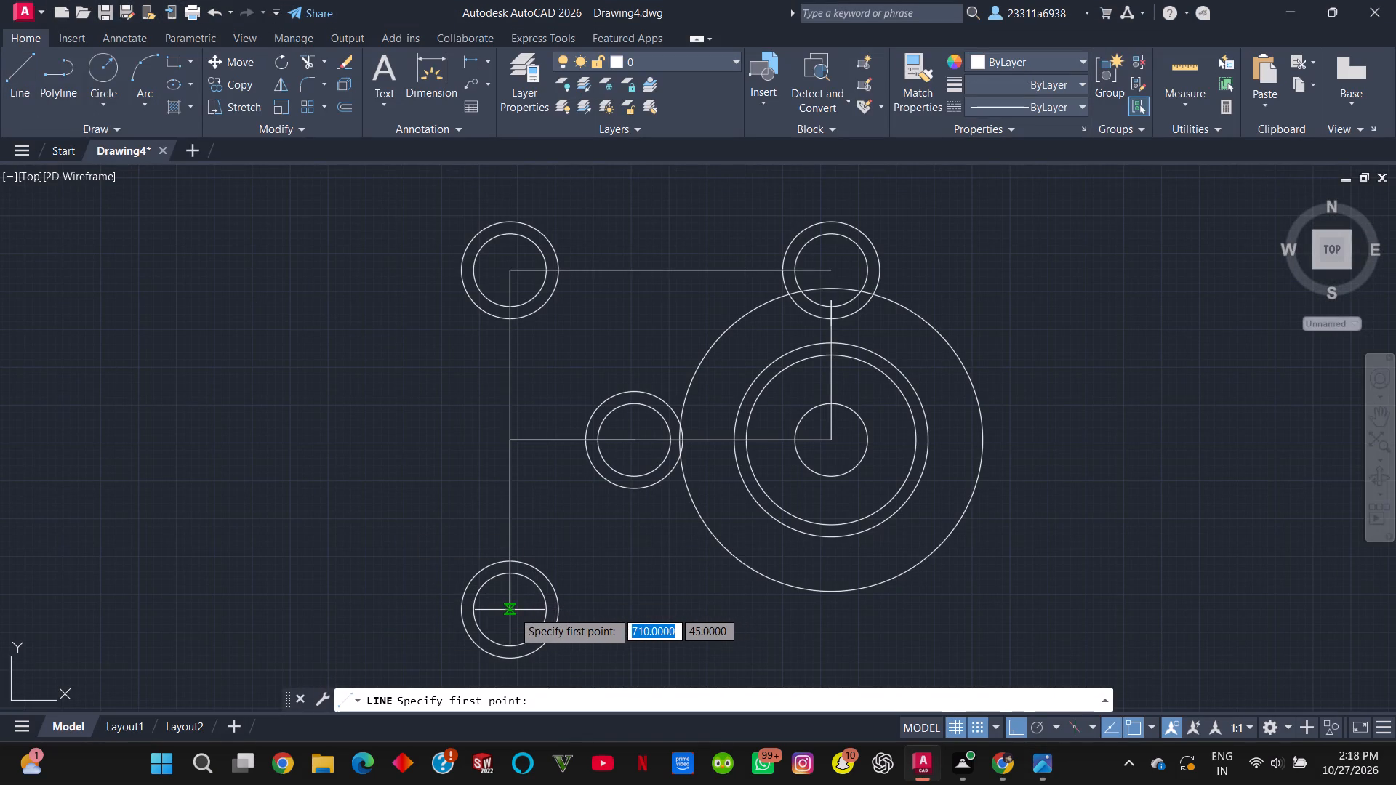
{"action": "left_click", "coordinate": [513, 611]}
{"action": "type", "text": "106"}
{"action": "key", "text": "Return"}
{"action": "key", "text": "Escape"}
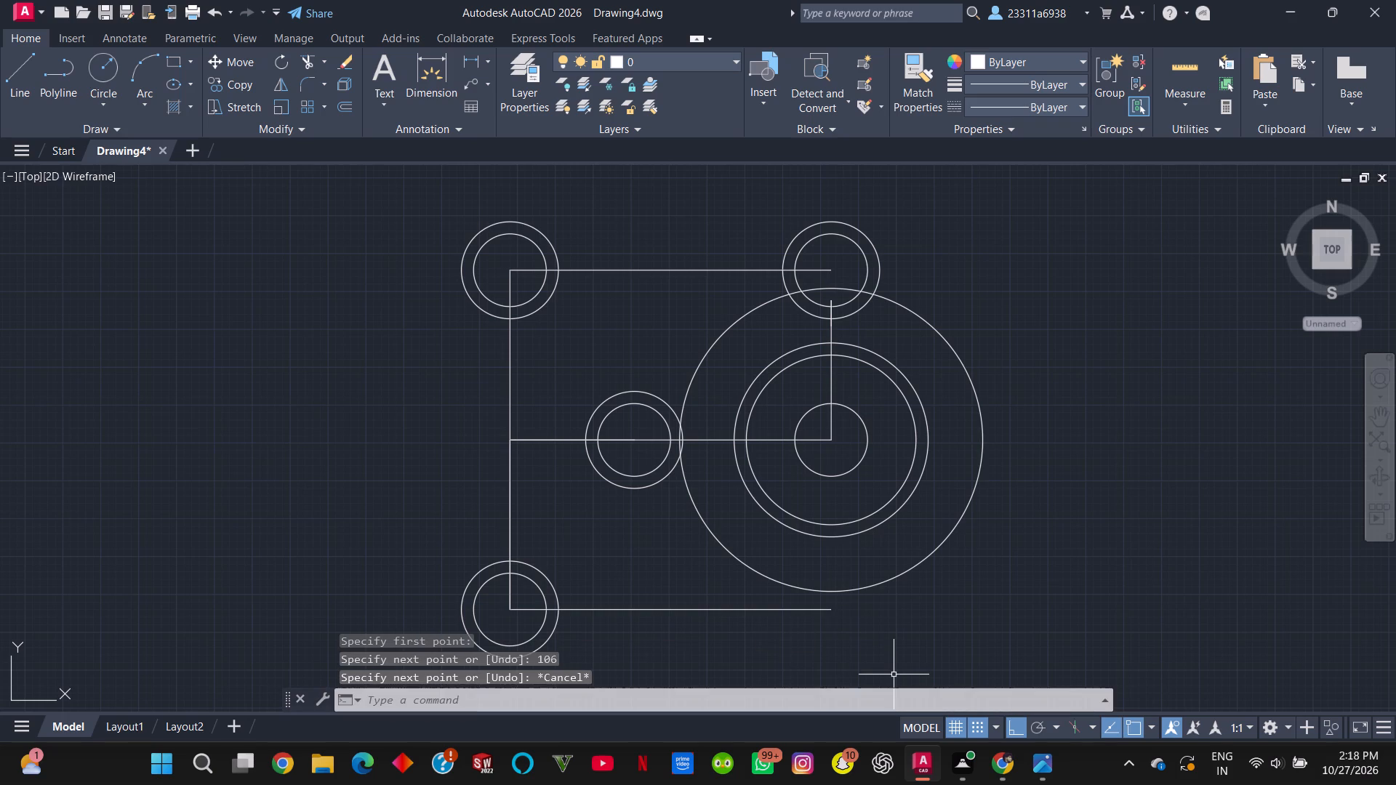
Draw concentric circles of radius 12 and 16 at the right end of the lower 106-unit line.
{"action": "key", "text": "c"}
{"action": "key", "text": "Return"}
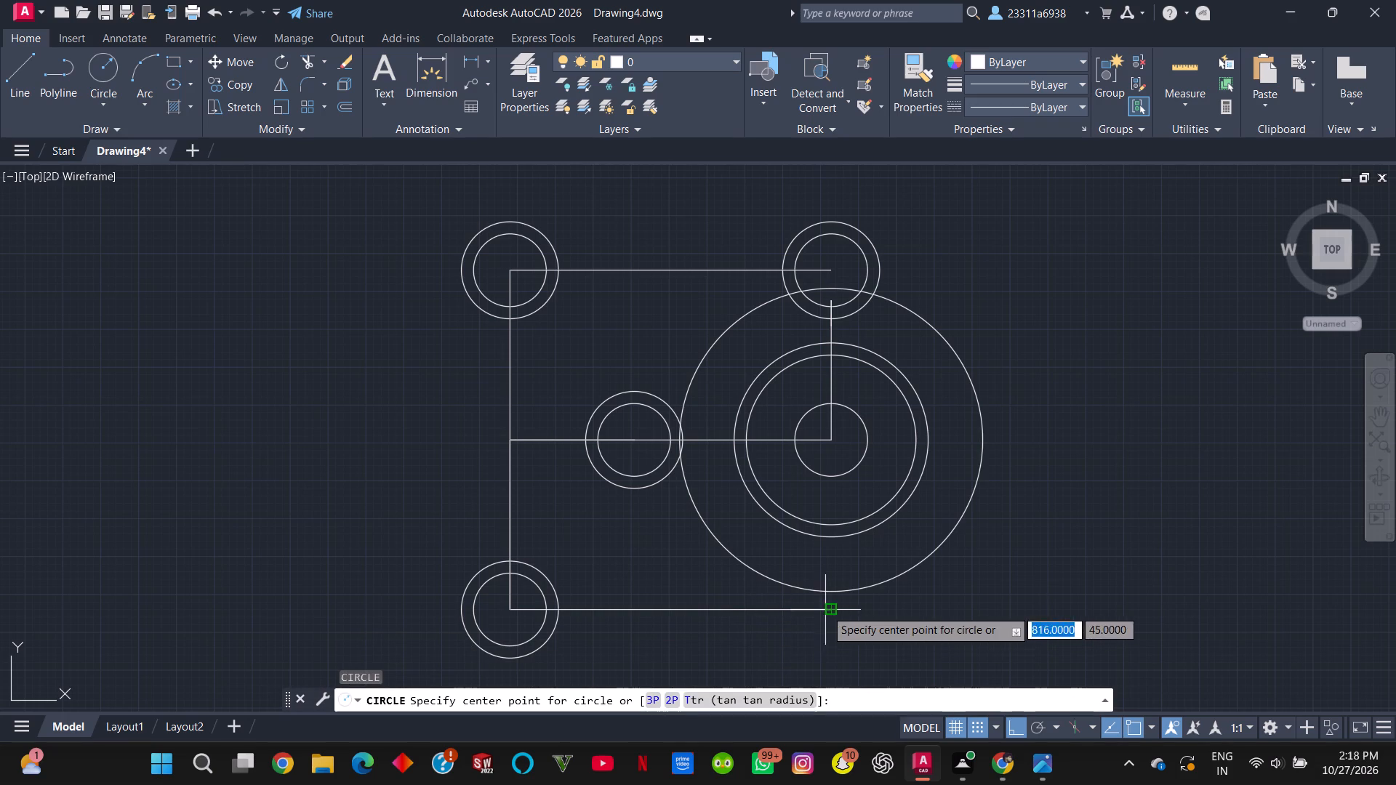
{"action": "left_click", "coordinate": [825, 609]}
{"action": "type", "text": "12"}
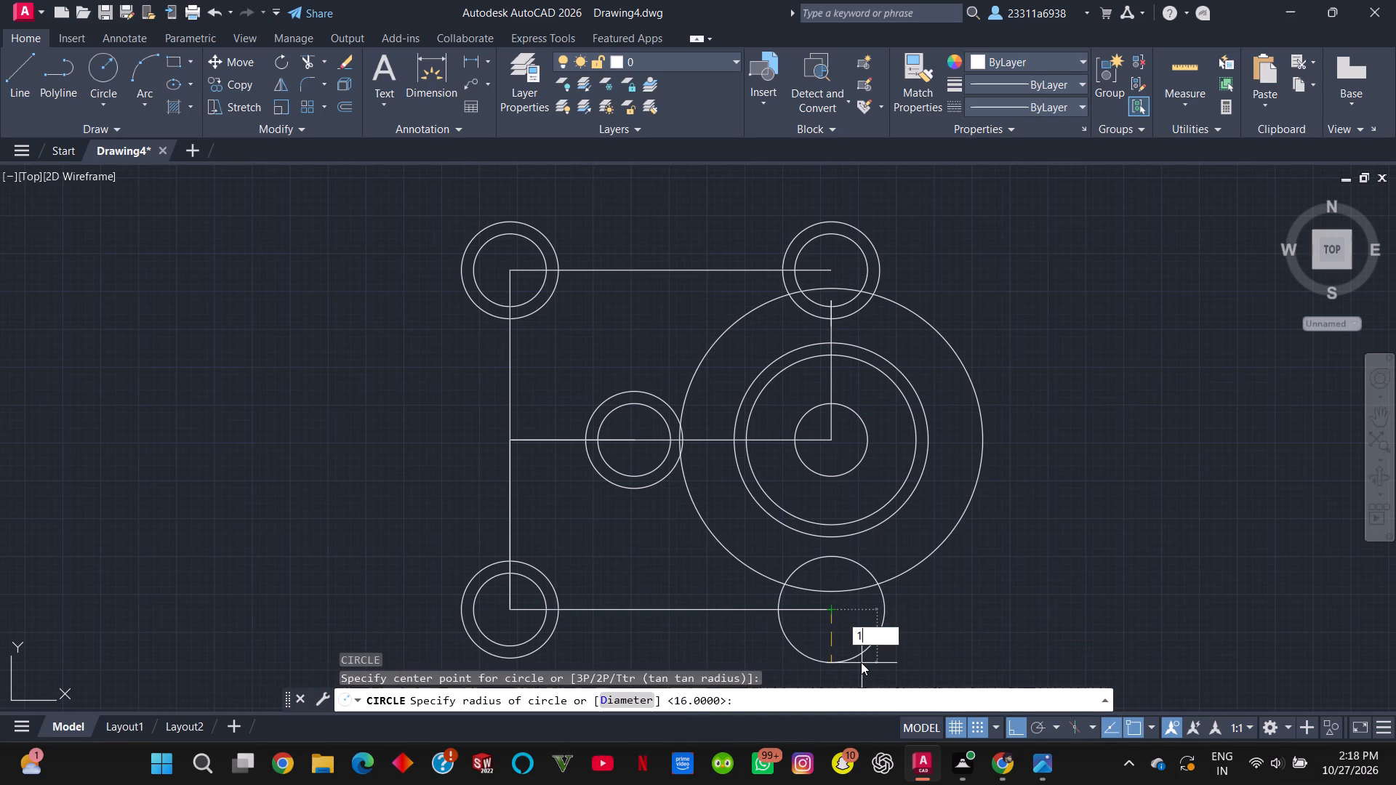
{"action": "key", "text": "Return"}
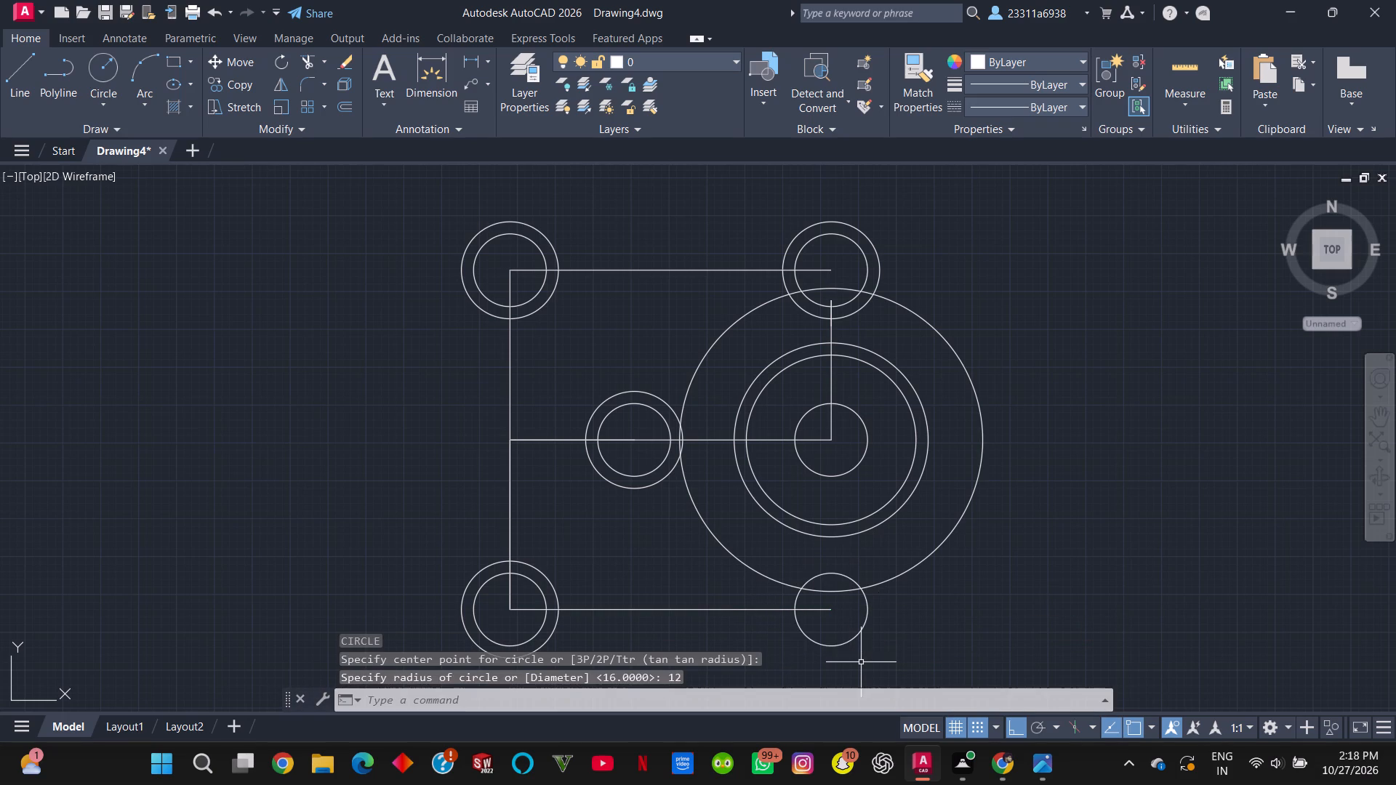
{"action": "key", "text": "c"}
{"action": "key", "text": "Return"}
{"action": "left_click", "coordinate": [832, 615]}
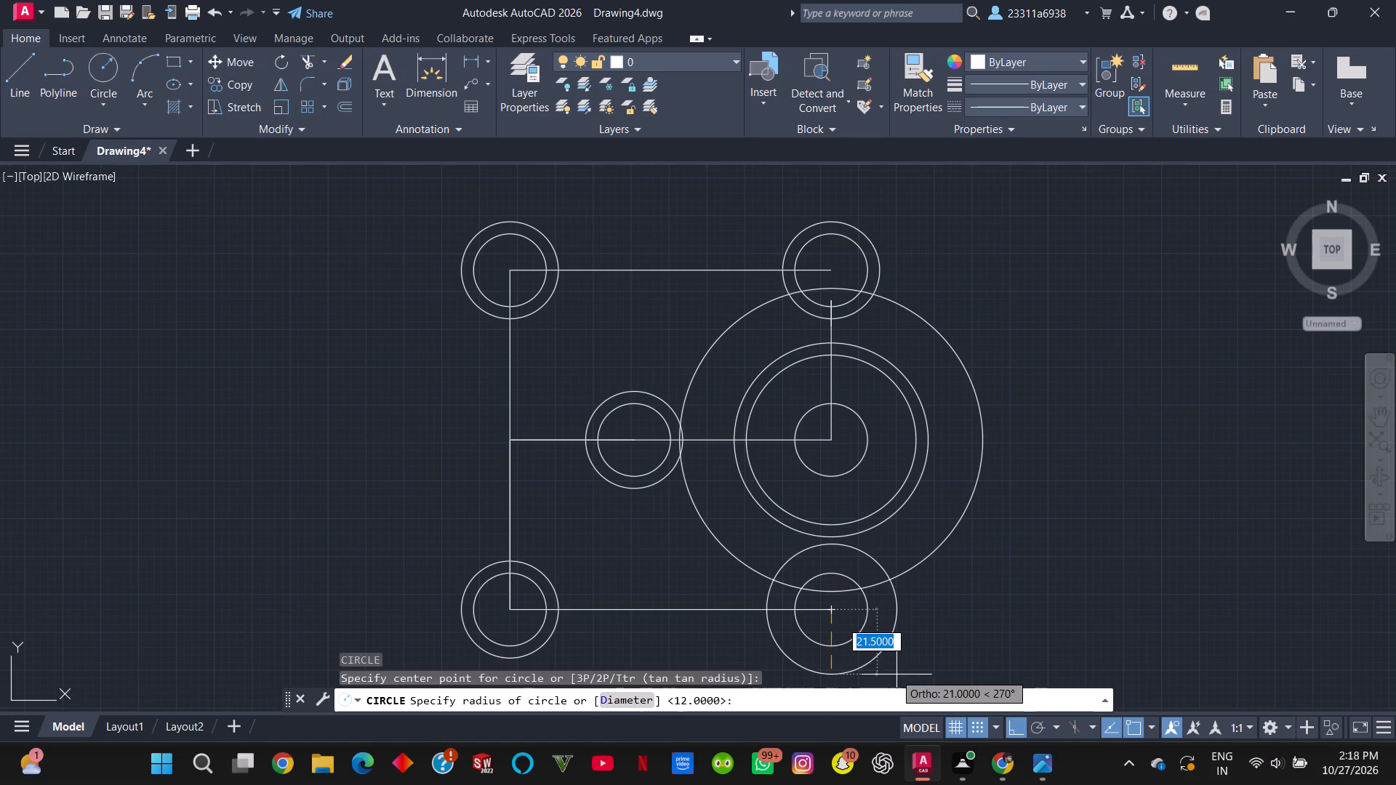
{"action": "type", "text": "16"}
{"action": "key", "text": "Return"}
Check the reference image for the left-side radii and draw a circle of radius 22 at the left end of the horizontal centreline.
{"action": "key", "text": "alt+Tab"}
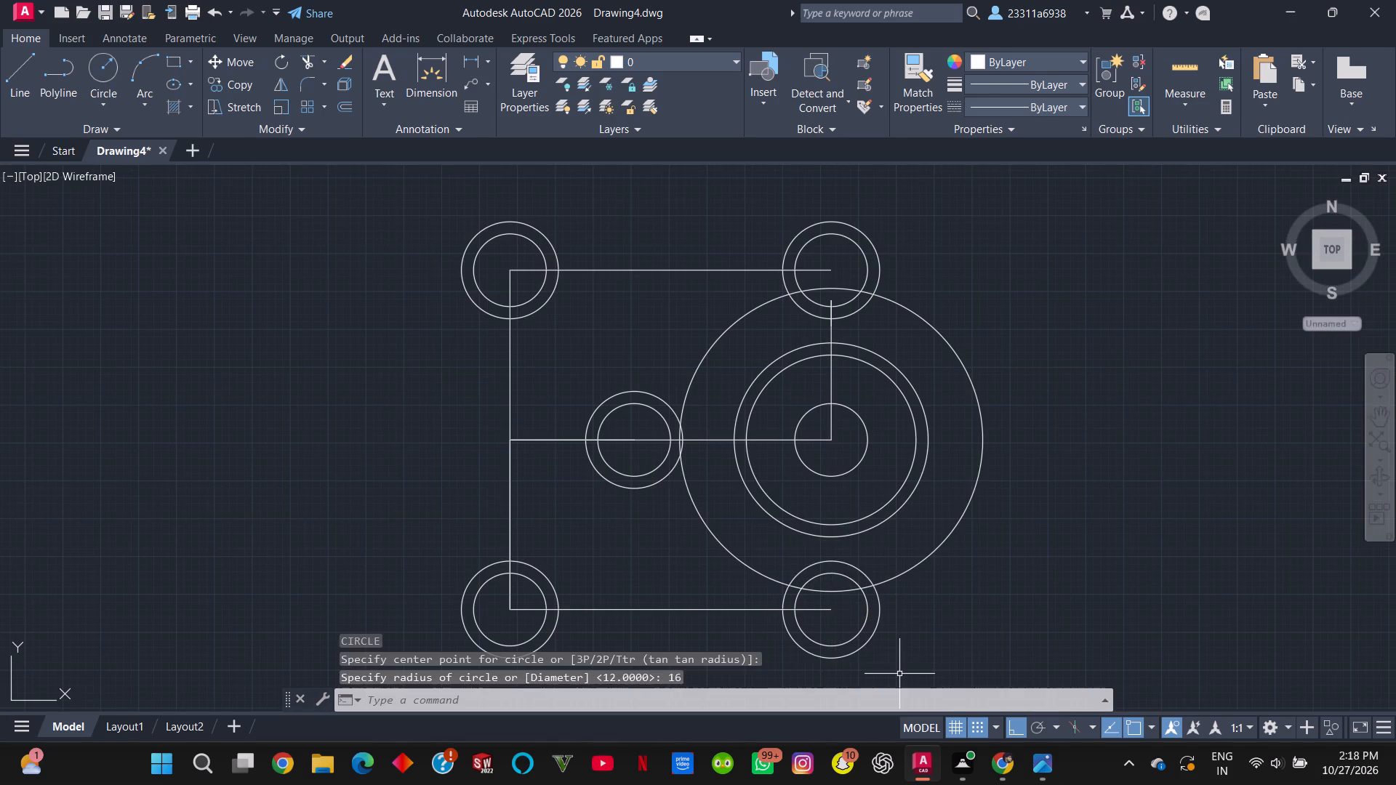
{"action": "key", "text": "alt+Tab"}
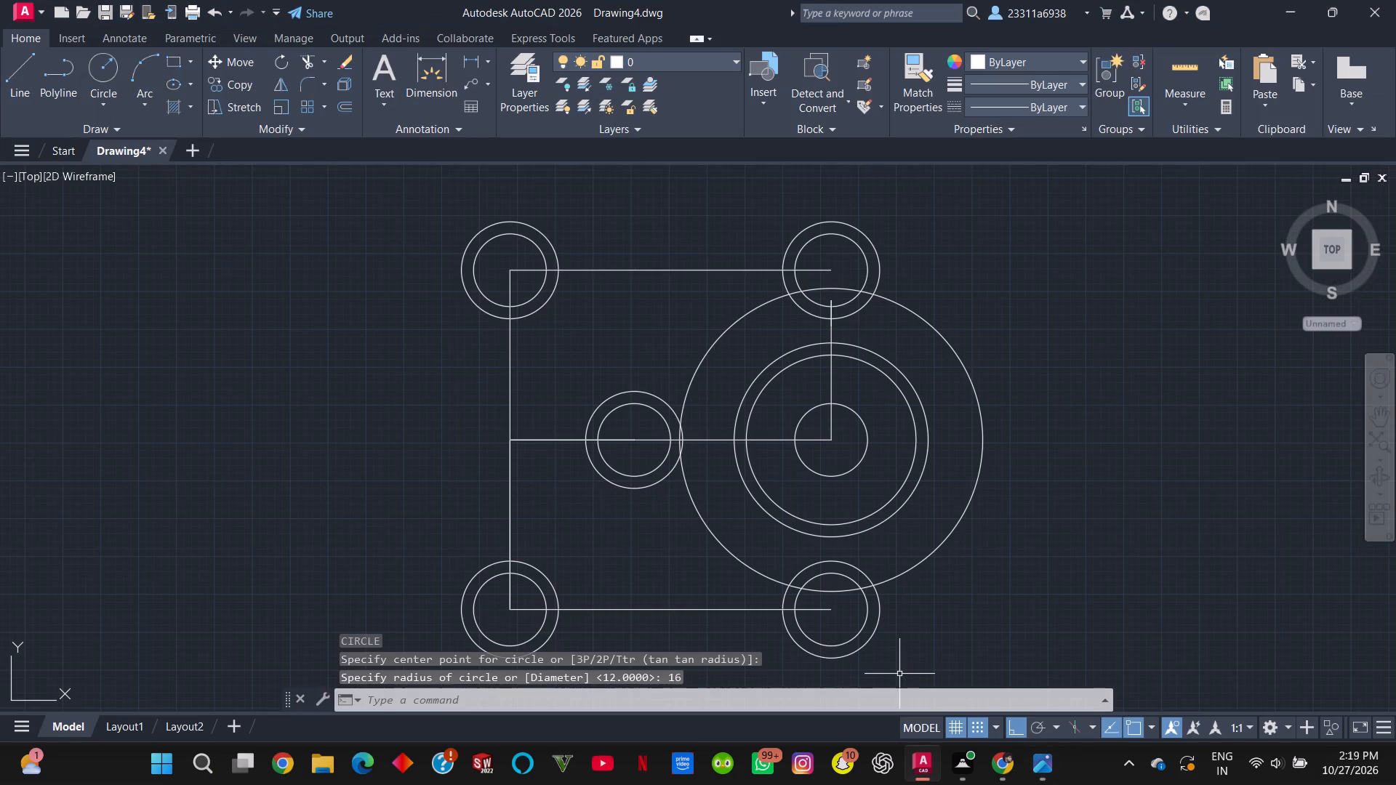
{"action": "key", "text": "alt+Tab"}
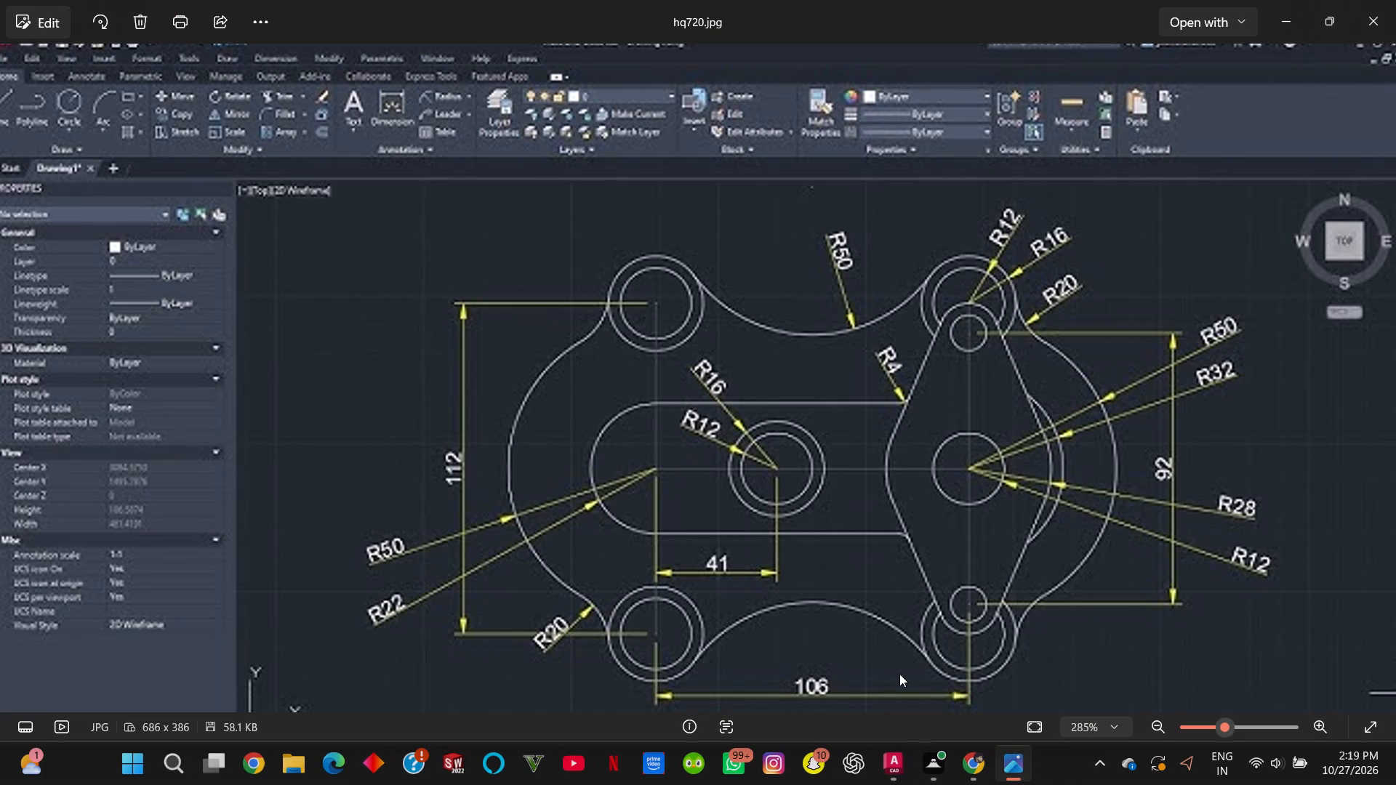
{"action": "key", "text": "alt+Tab"}
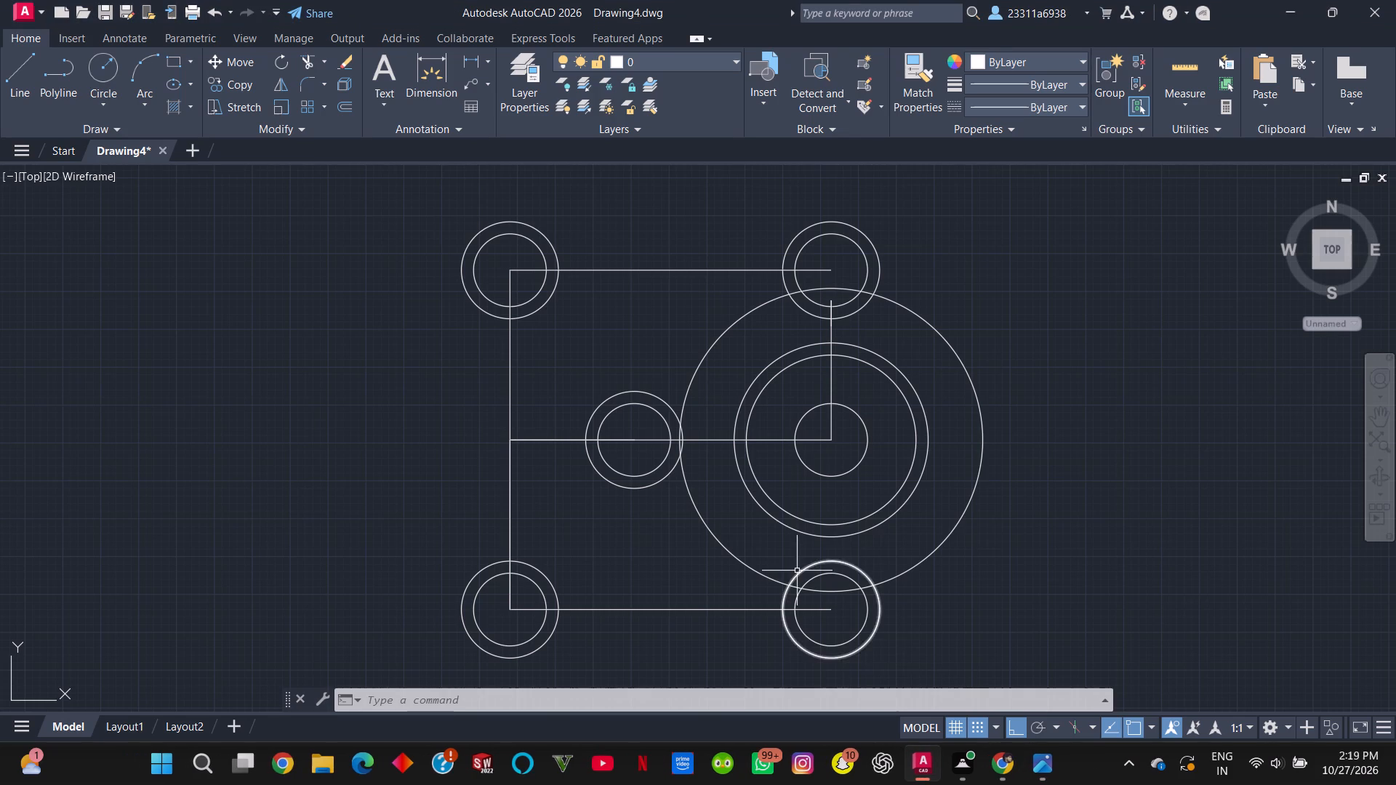
{"action": "key", "text": "alt+Tab"}
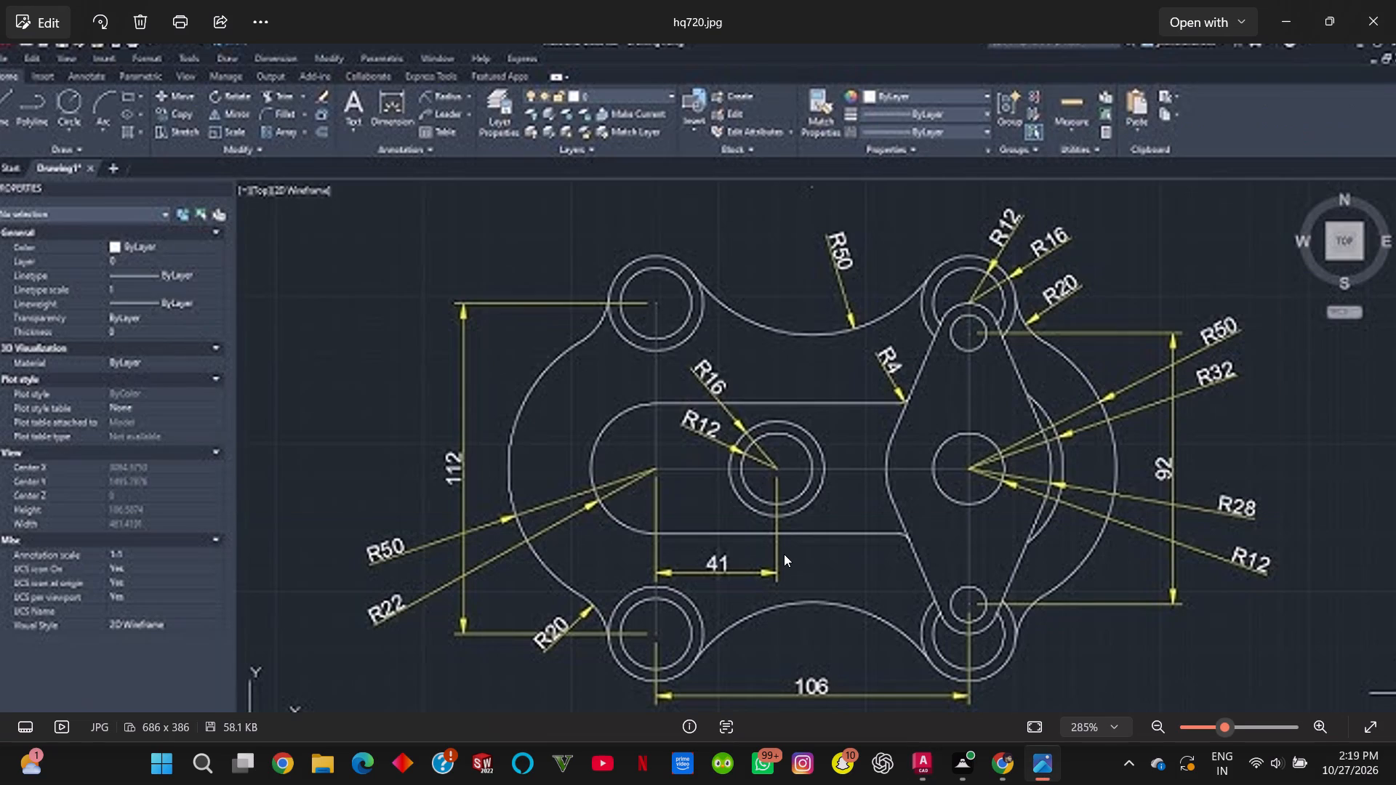
{"action": "key", "text": "alt+Tab"}
{"action": "key", "text": "alt+Tab"}
{"action": "key", "text": "alt+Tab"}
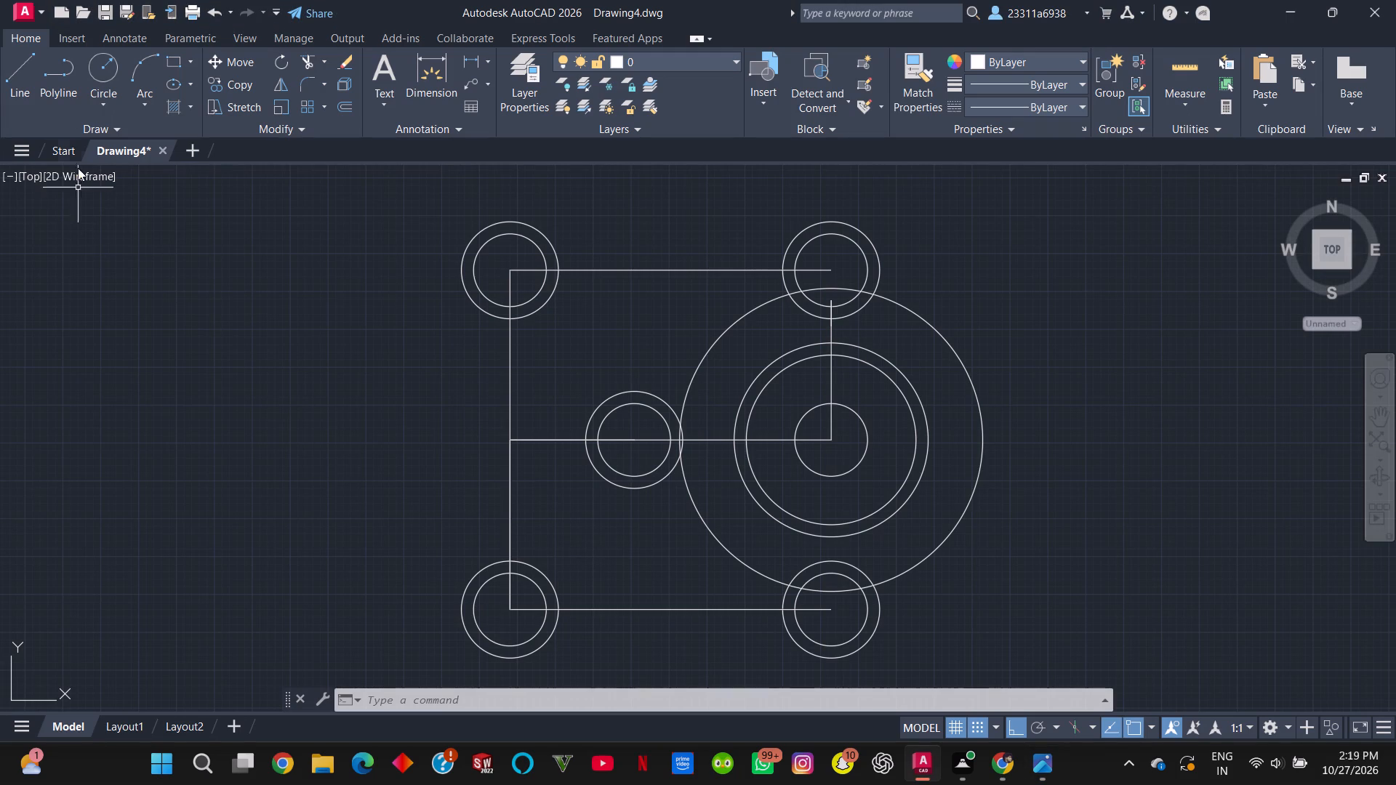
{"action": "left_click", "coordinate": [102, 69]}
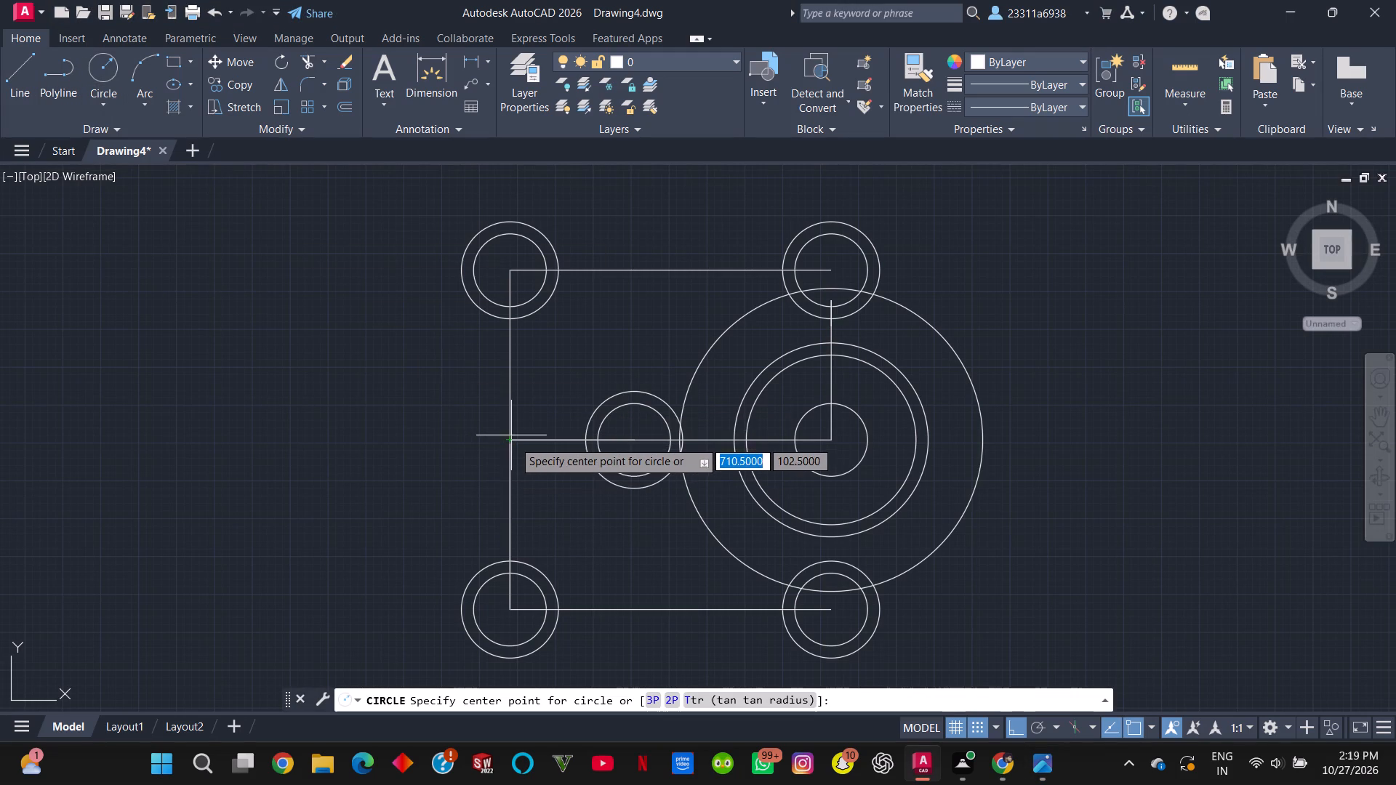
{"action": "left_click", "coordinate": [513, 441]}
{"action": "type", "text": "22"}
{"action": "key", "text": "Return"}
Draw a circle of radius 50 concentric with the radius 22 circle, checking the reference image before and after.
{"action": "key", "text": "alt+Tab"}
{"action": "key", "text": "alt+Tab"}
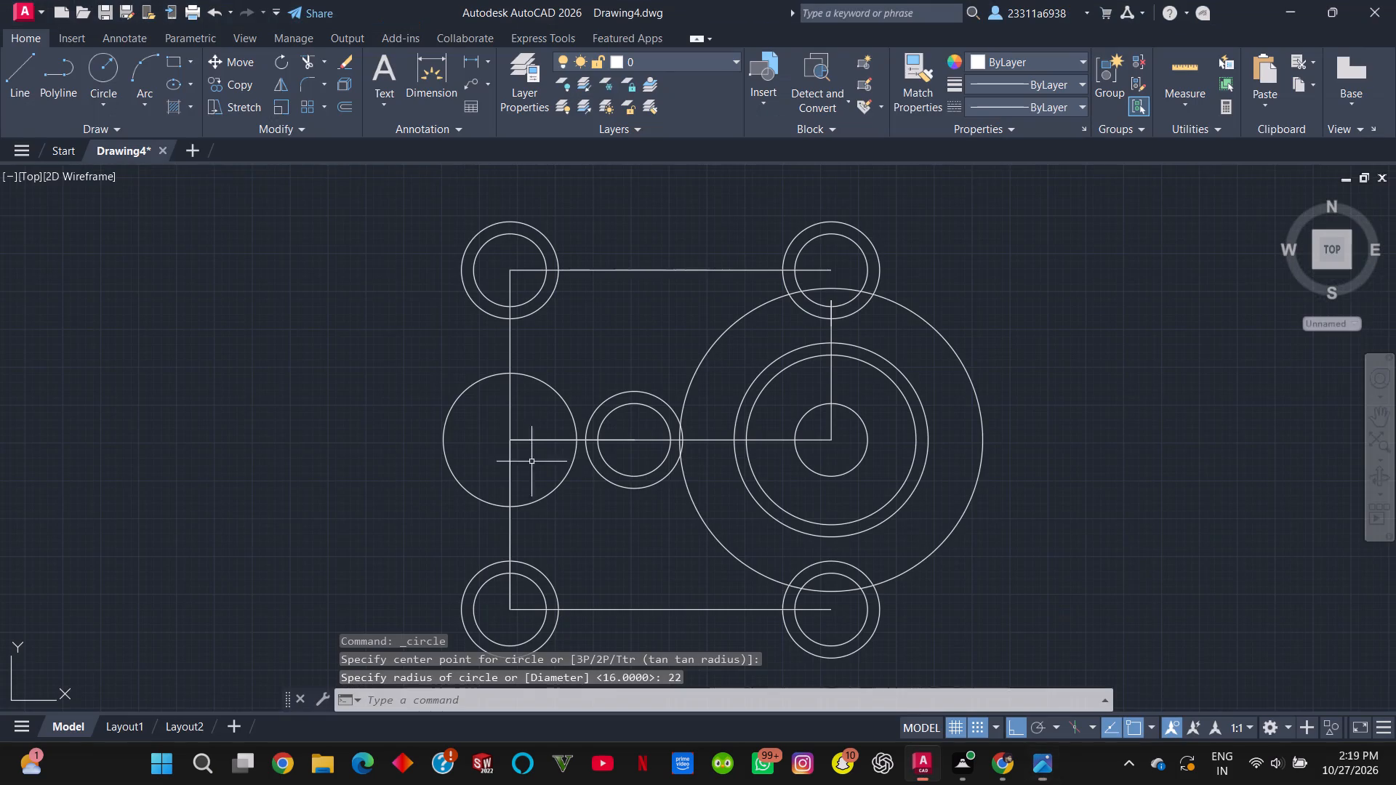
{"action": "left_click", "coordinate": [101, 76]}
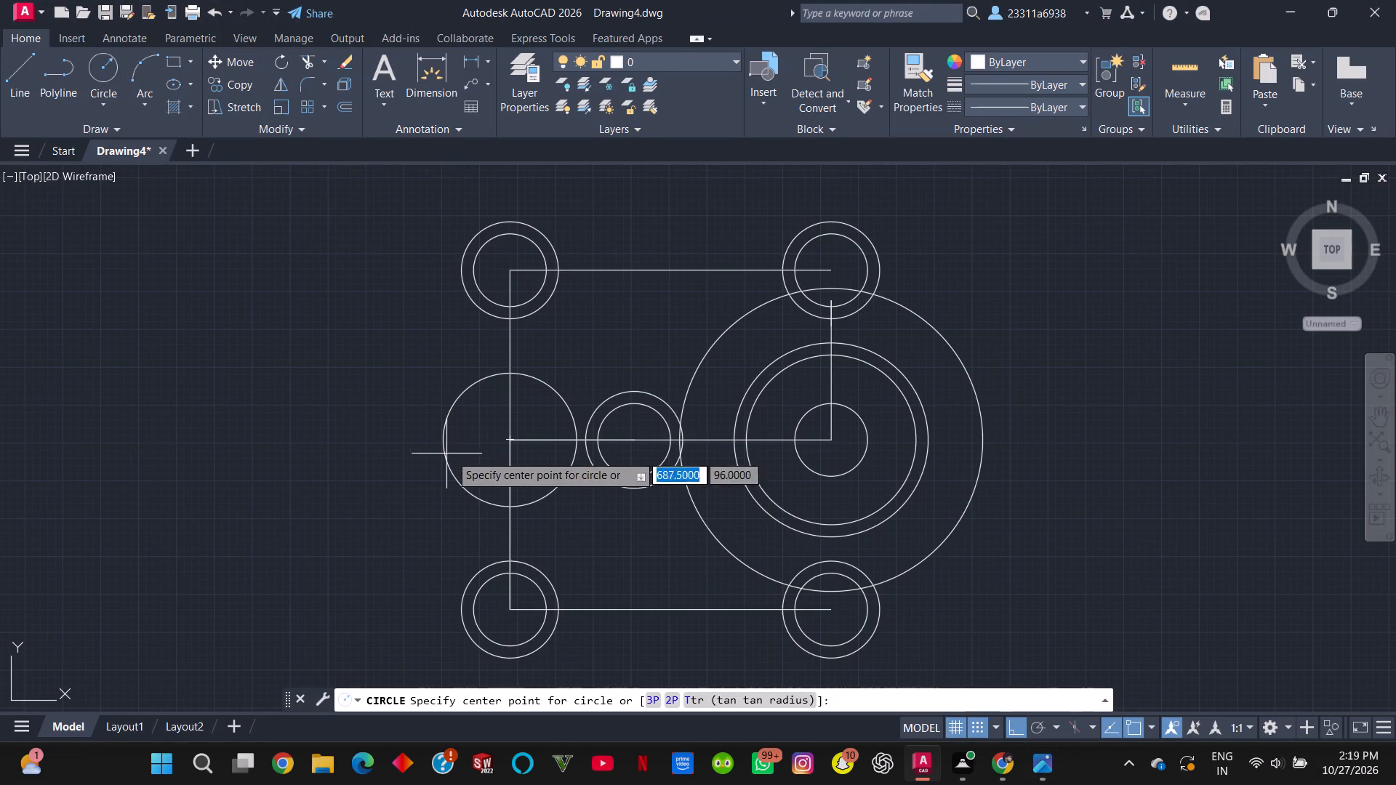
{"action": "left_click", "coordinate": [505, 439]}
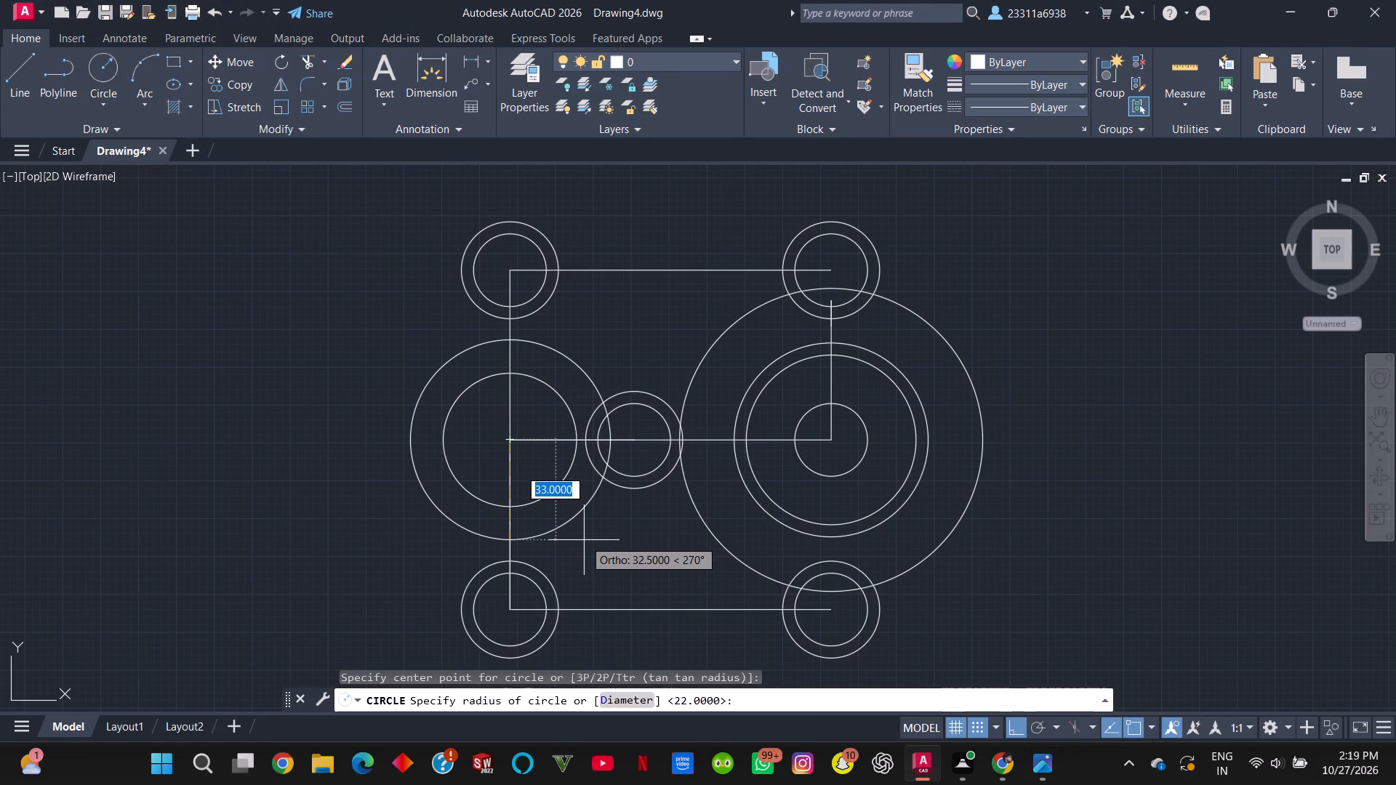
{"action": "type", "text": "50"}
{"action": "key", "text": "Return"}
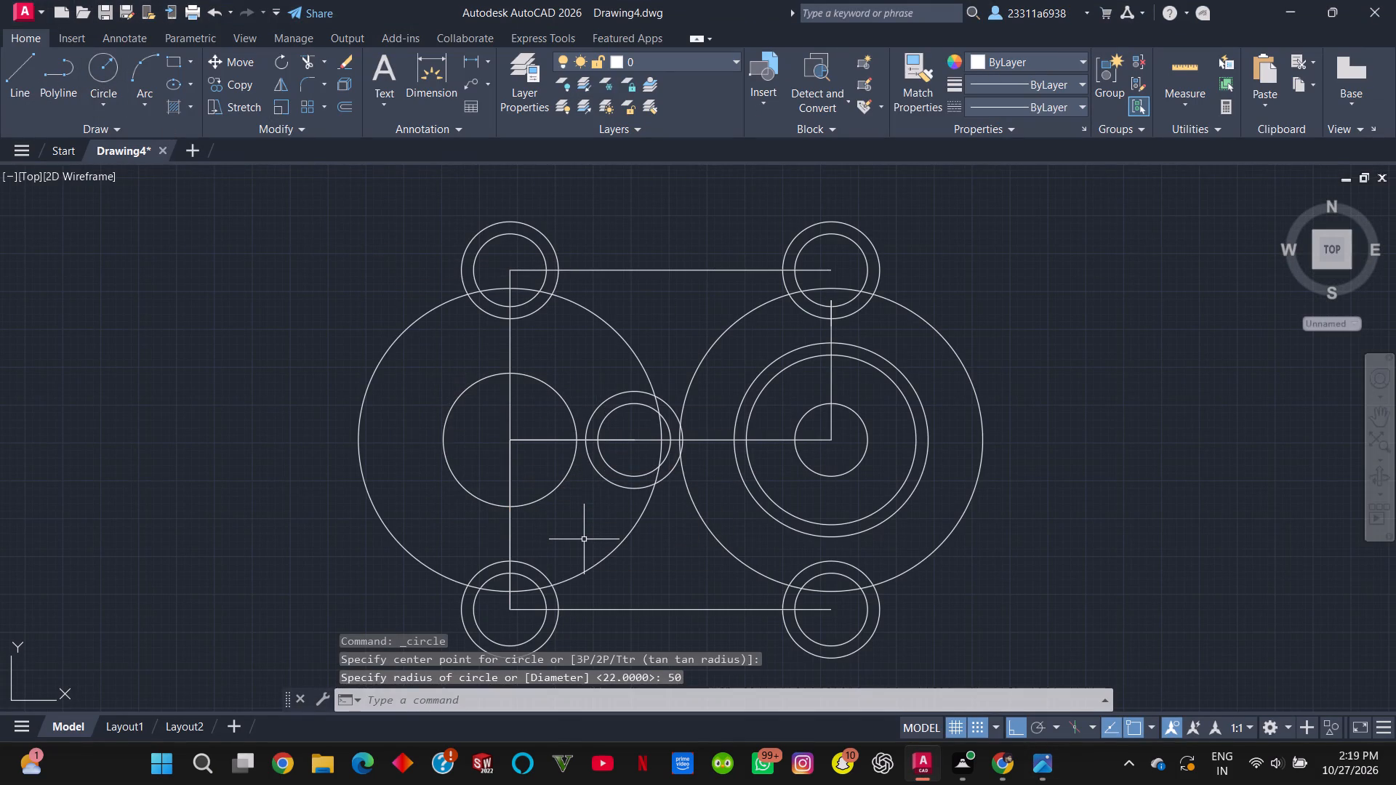
{"action": "key", "text": "Escape"}
{"action": "key", "text": "alt+Tab"}
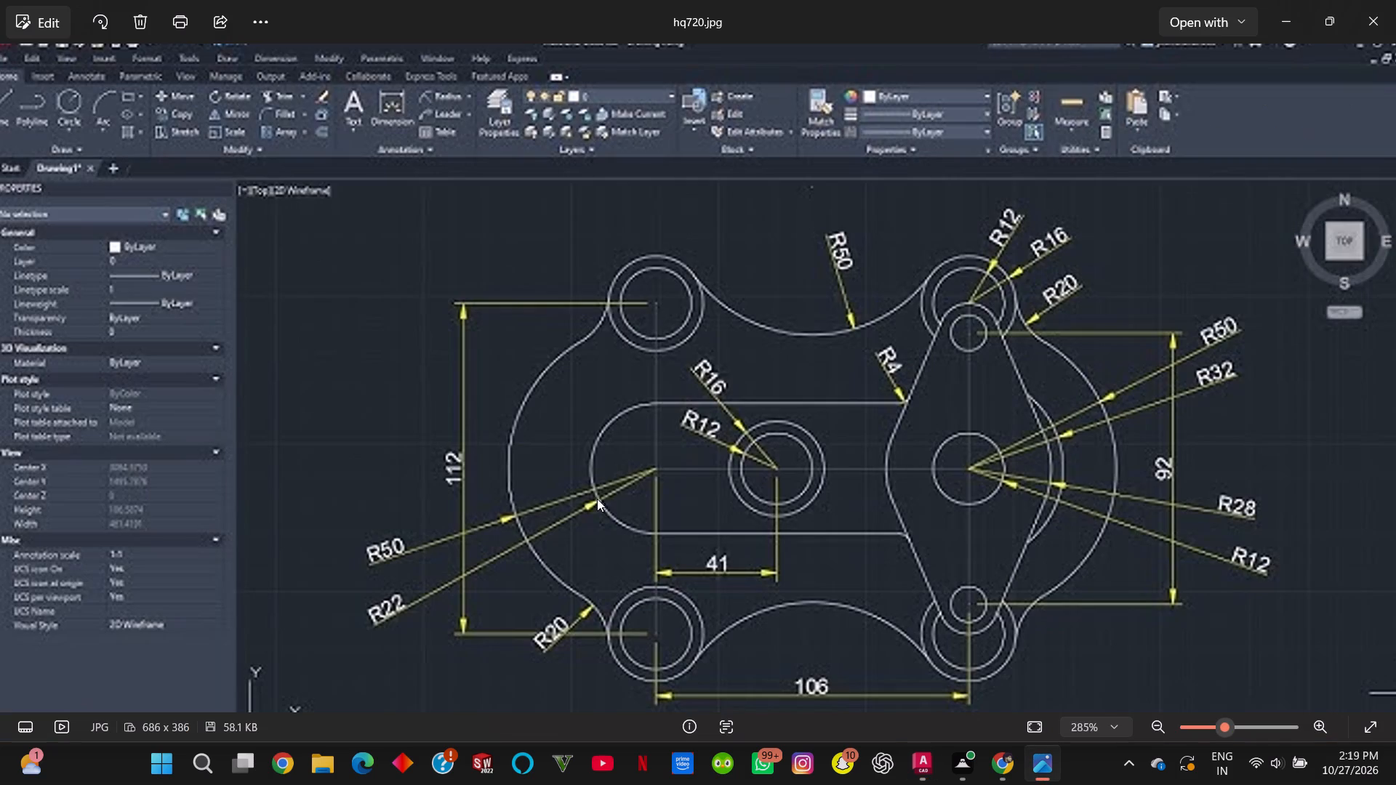
{"action": "key", "text": "alt+Tab"}
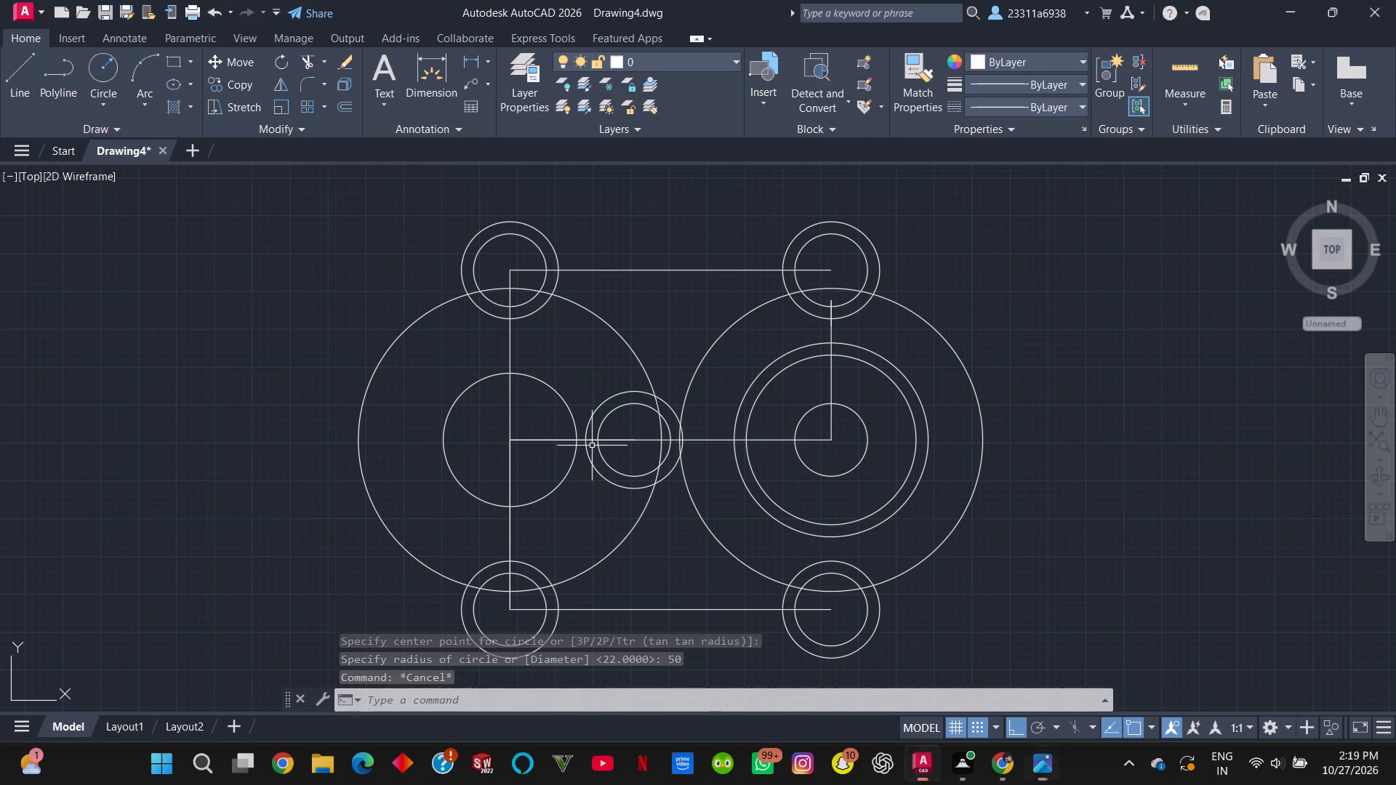
Trim away the inner halves of the radius 50 and radius 22 circles around the left end of the horizontal centreline.
{"action": "key", "text": "t"}
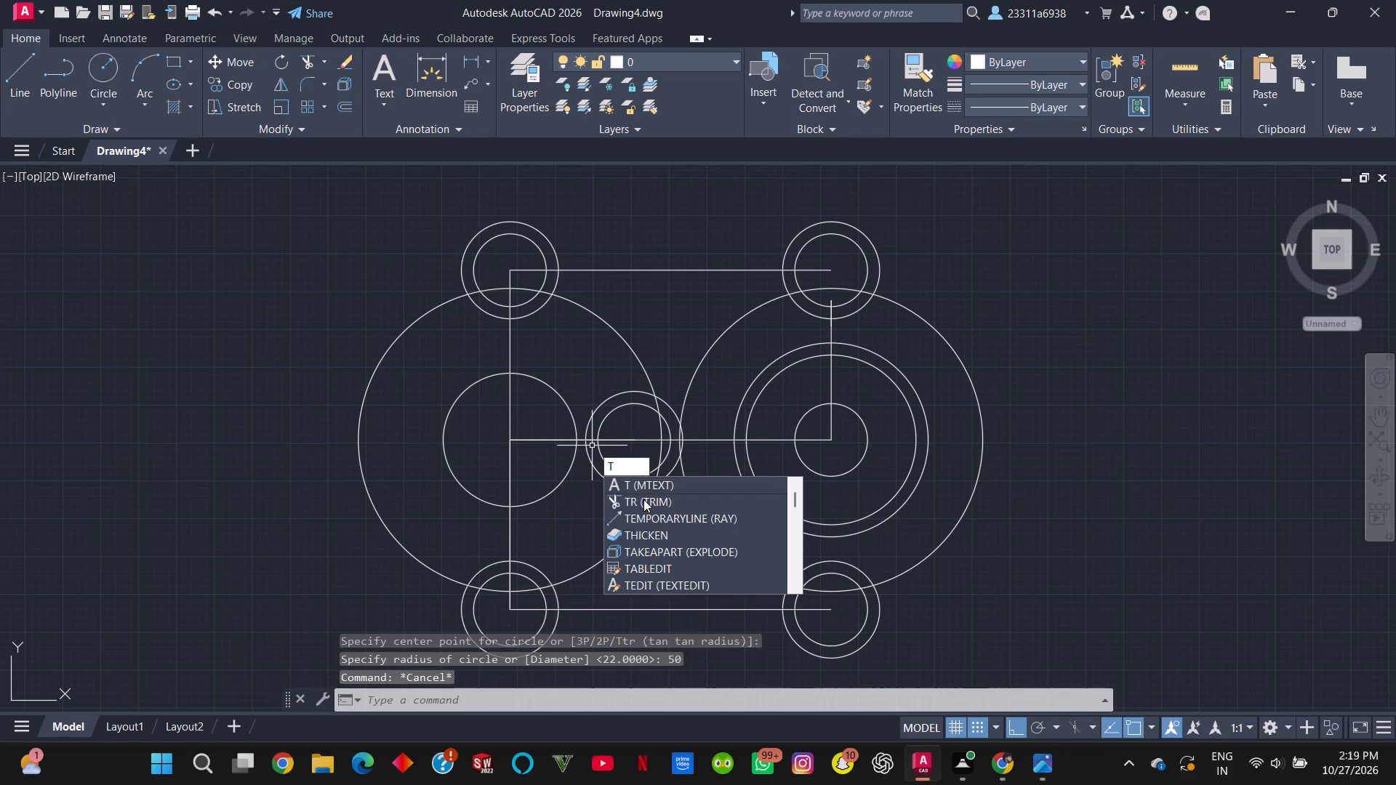
{"action": "left_click", "coordinate": [643, 499]}
{"action": "left_click", "coordinate": [627, 339]}
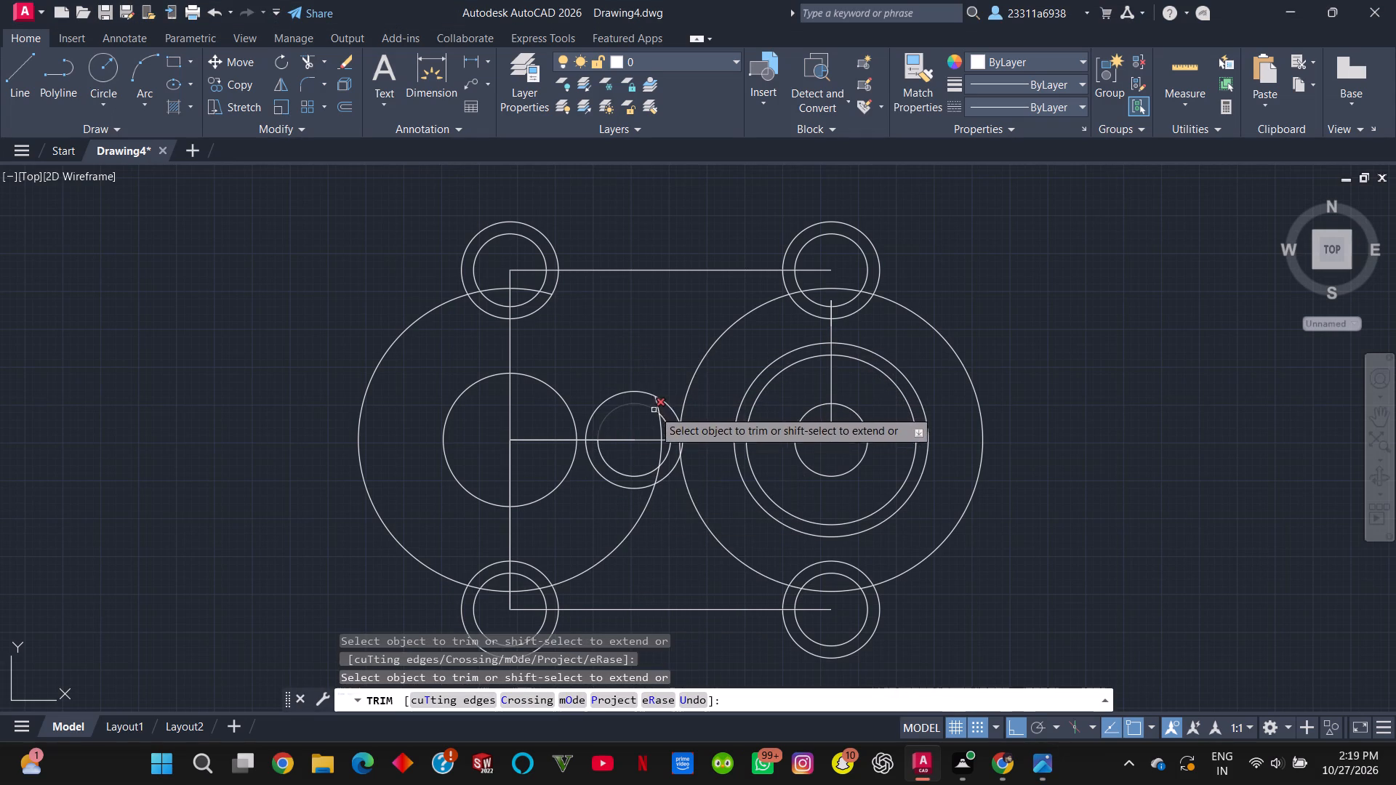
{"action": "left_click", "coordinate": [634, 526]}
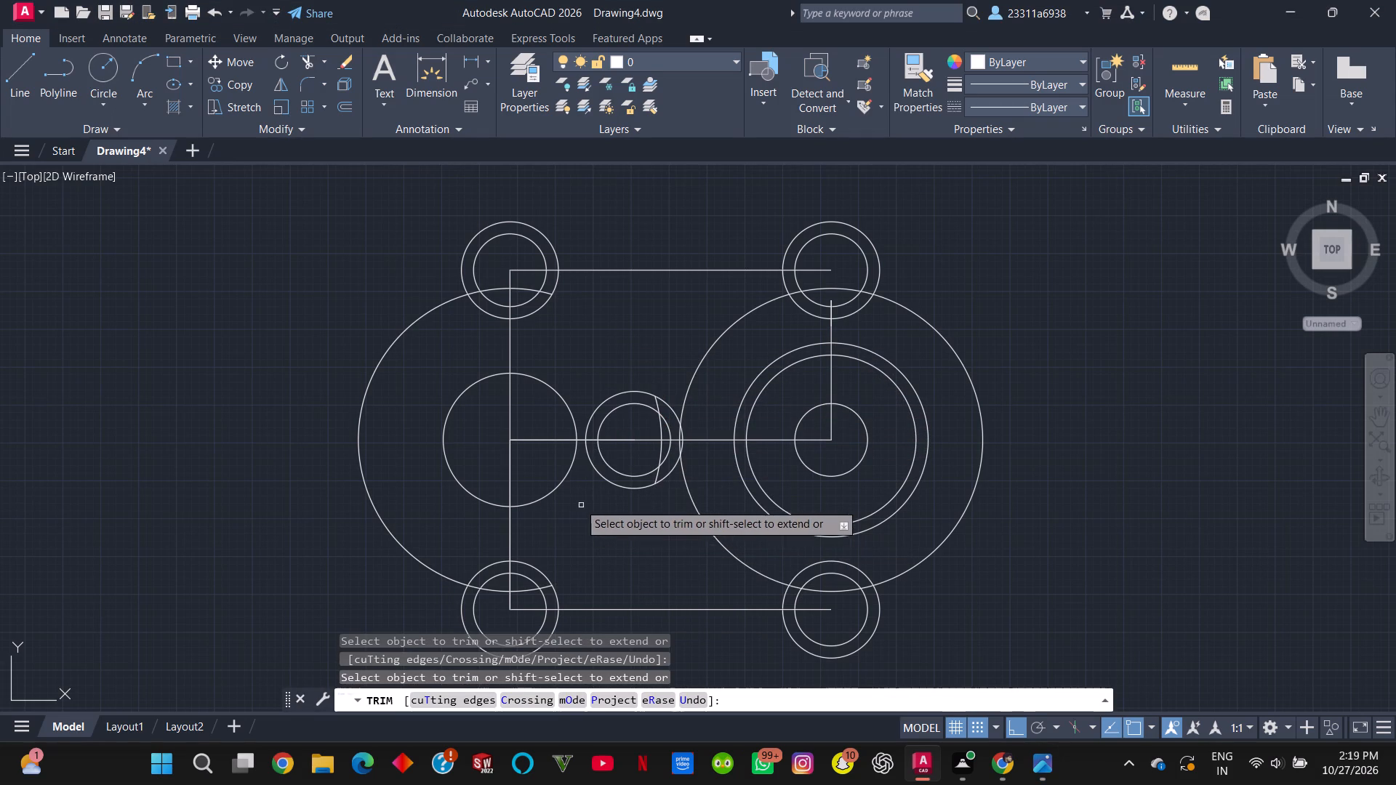
{"action": "left_click", "coordinate": [560, 480]}
{"action": "left_click", "coordinate": [562, 398]}
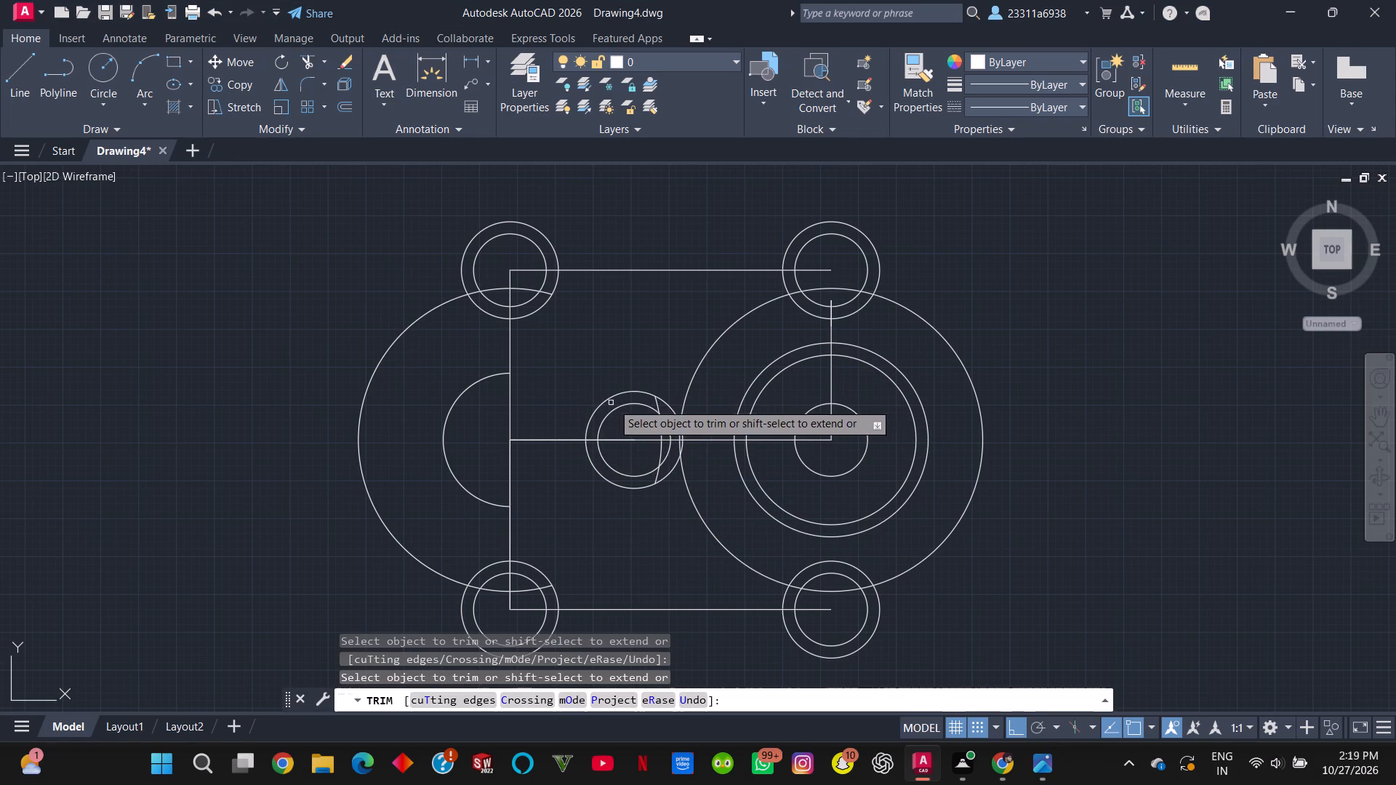
Trim the leftover pieces of the left radius 50 arc crossing the radius 12 and 16 circles in the middle.
{"action": "left_click", "coordinate": [662, 426]}
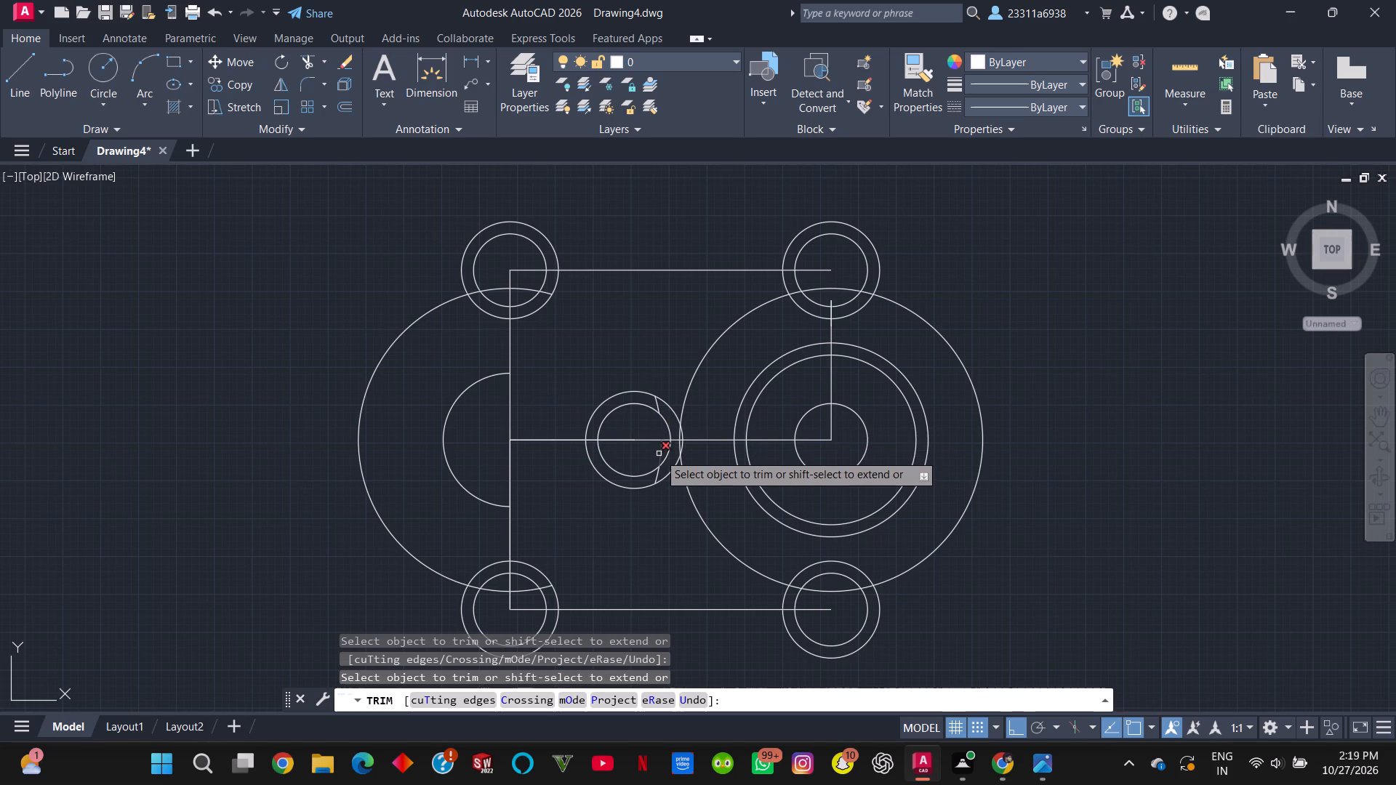
{"action": "left_click", "coordinate": [659, 455]}
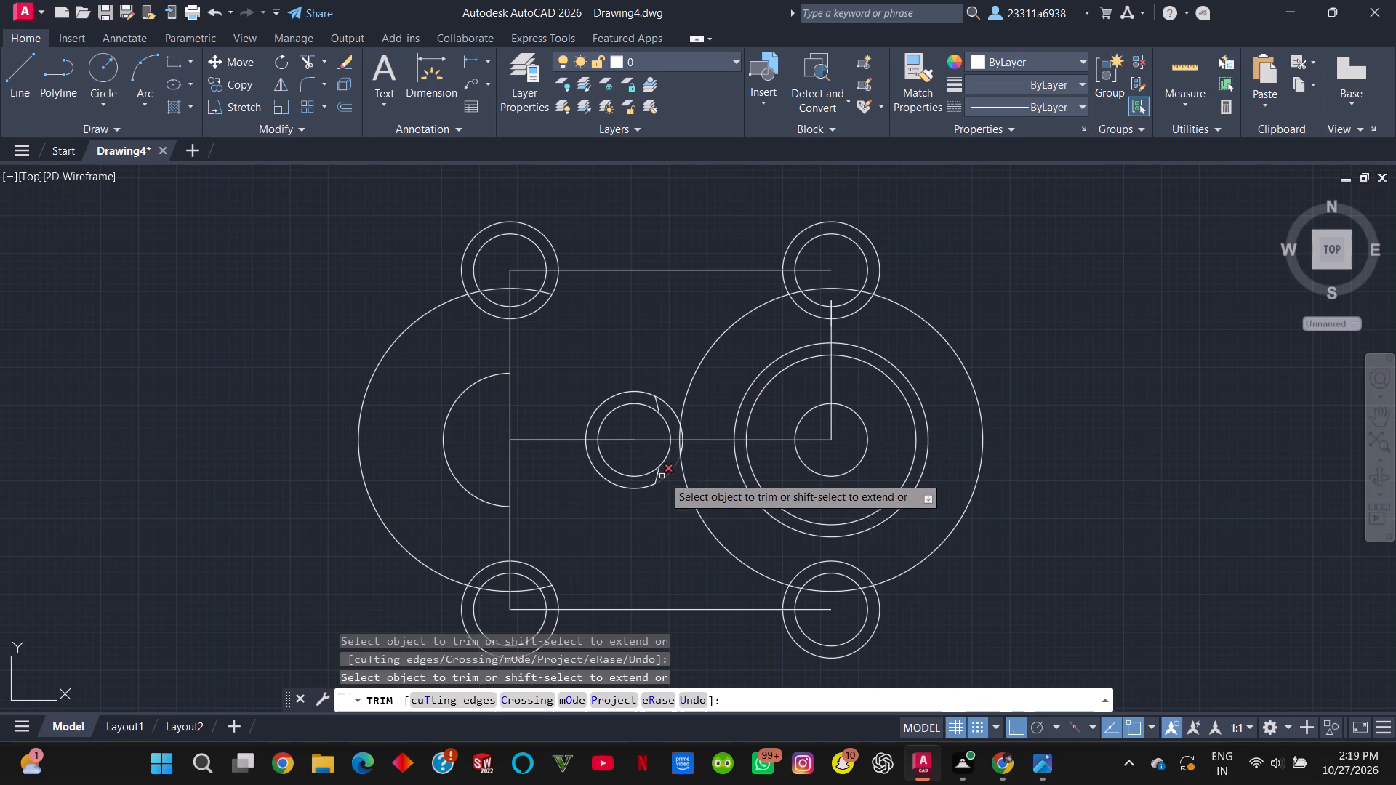
{"action": "scroll", "coordinate": [669, 470], "scroll_direction": "up", "scroll_amount": 4}
{"action": "left_click", "coordinate": [574, 502]}
{"action": "scroll", "coordinate": [588, 465], "scroll_direction": "down", "scroll_amount": 6}
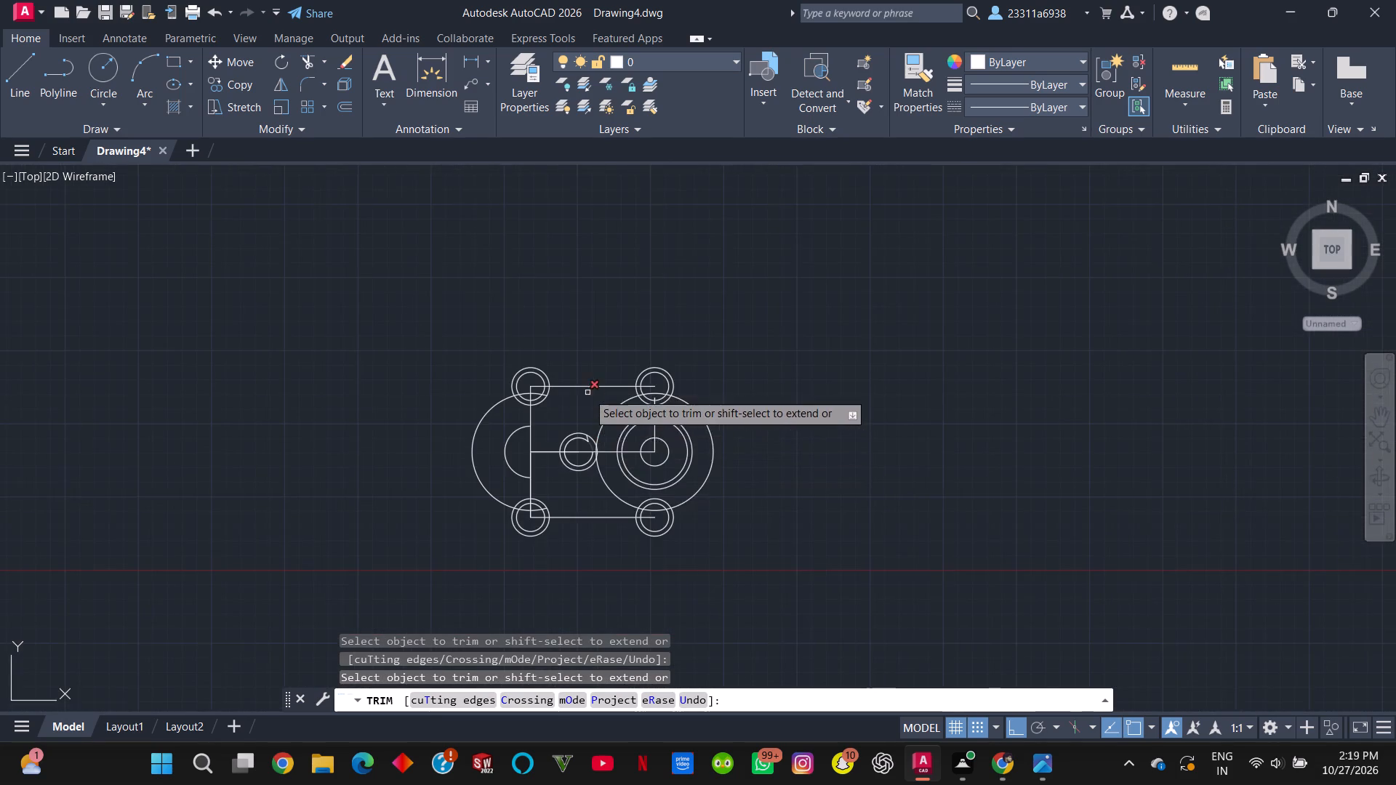
{"action": "scroll", "coordinate": [584, 417], "scroll_direction": "up", "scroll_amount": 5}
{"action": "left_click", "coordinate": [593, 598]}
{"action": "scroll", "coordinate": [610, 489], "scroll_direction": "down", "scroll_amount": 6}
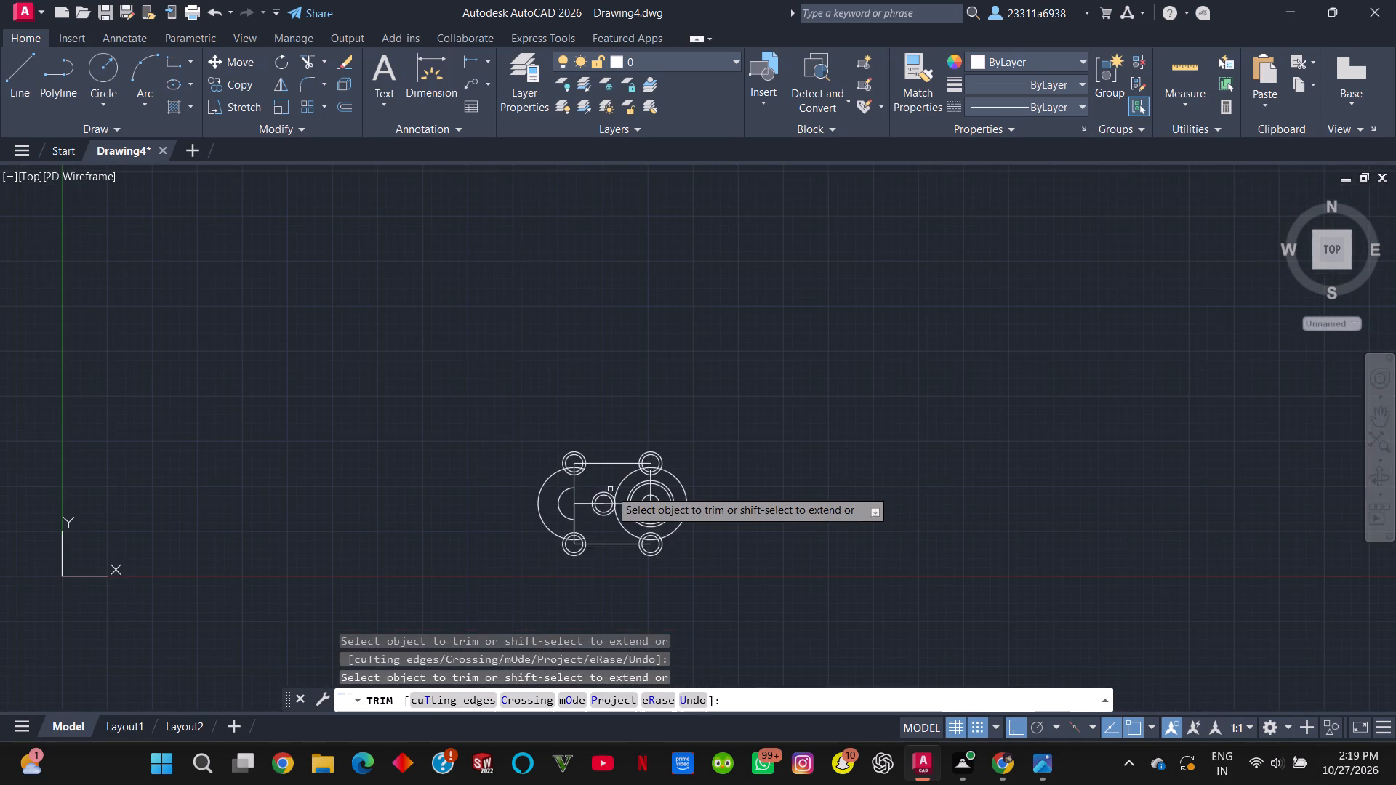
{"action": "scroll", "coordinate": [583, 487], "scroll_direction": "up", "scroll_amount": 2}
{"action": "key", "text": "Escape"}
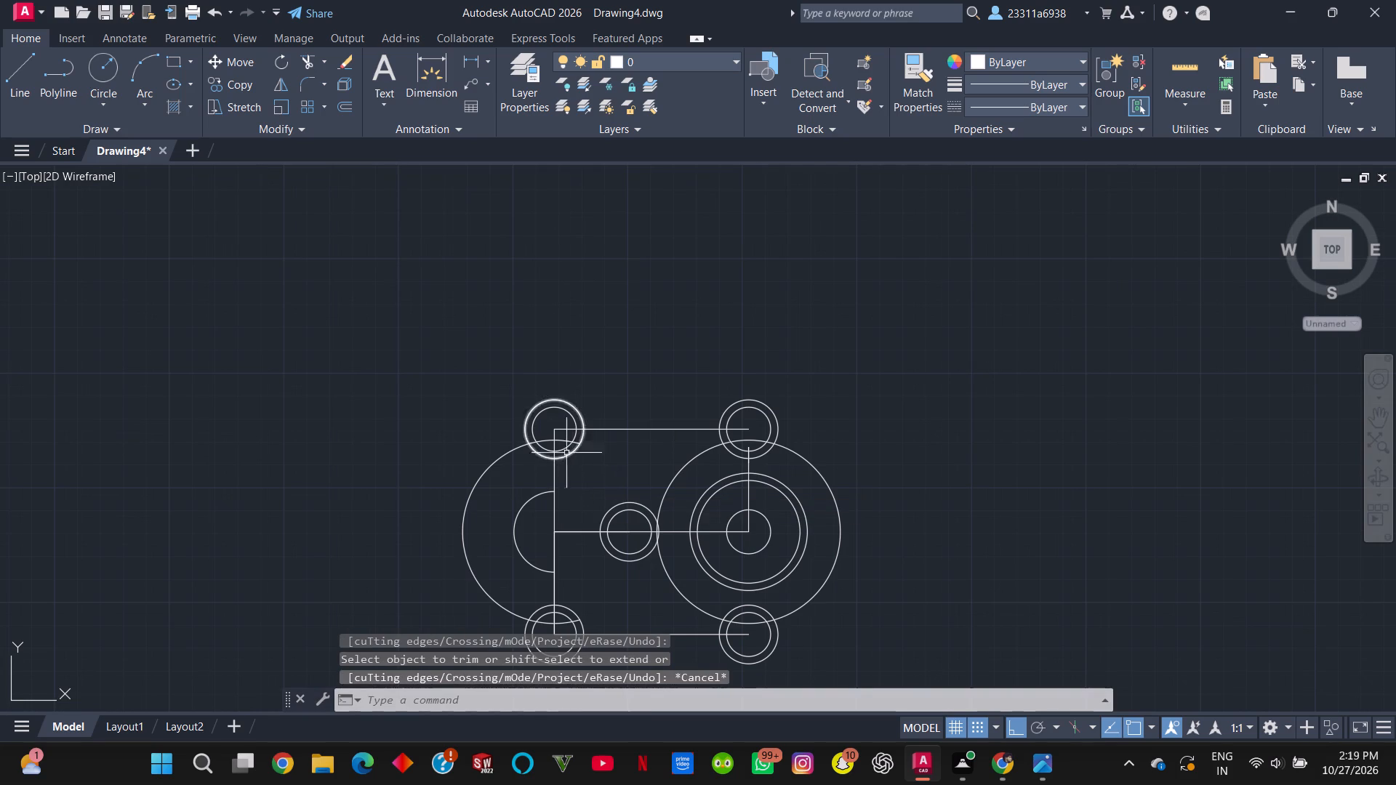
Trim the radius 50 arc remnants inside the upper-left corner circles, on the inner side of the vertical line.
{"action": "key", "text": "r"}
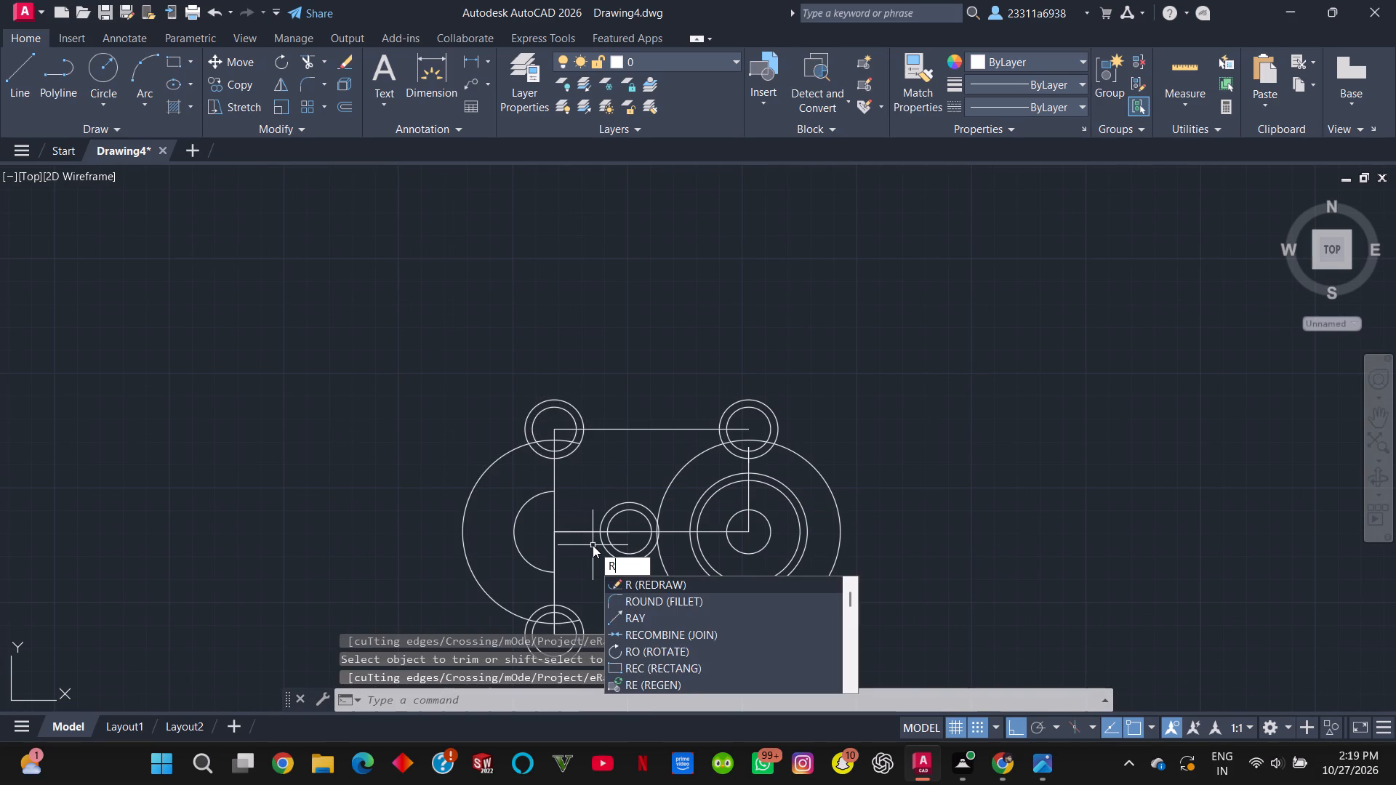
{"action": "key", "text": "BackSpace"}
{"action": "key", "text": "BackSpace"}
{"action": "type", "text": "tr"}
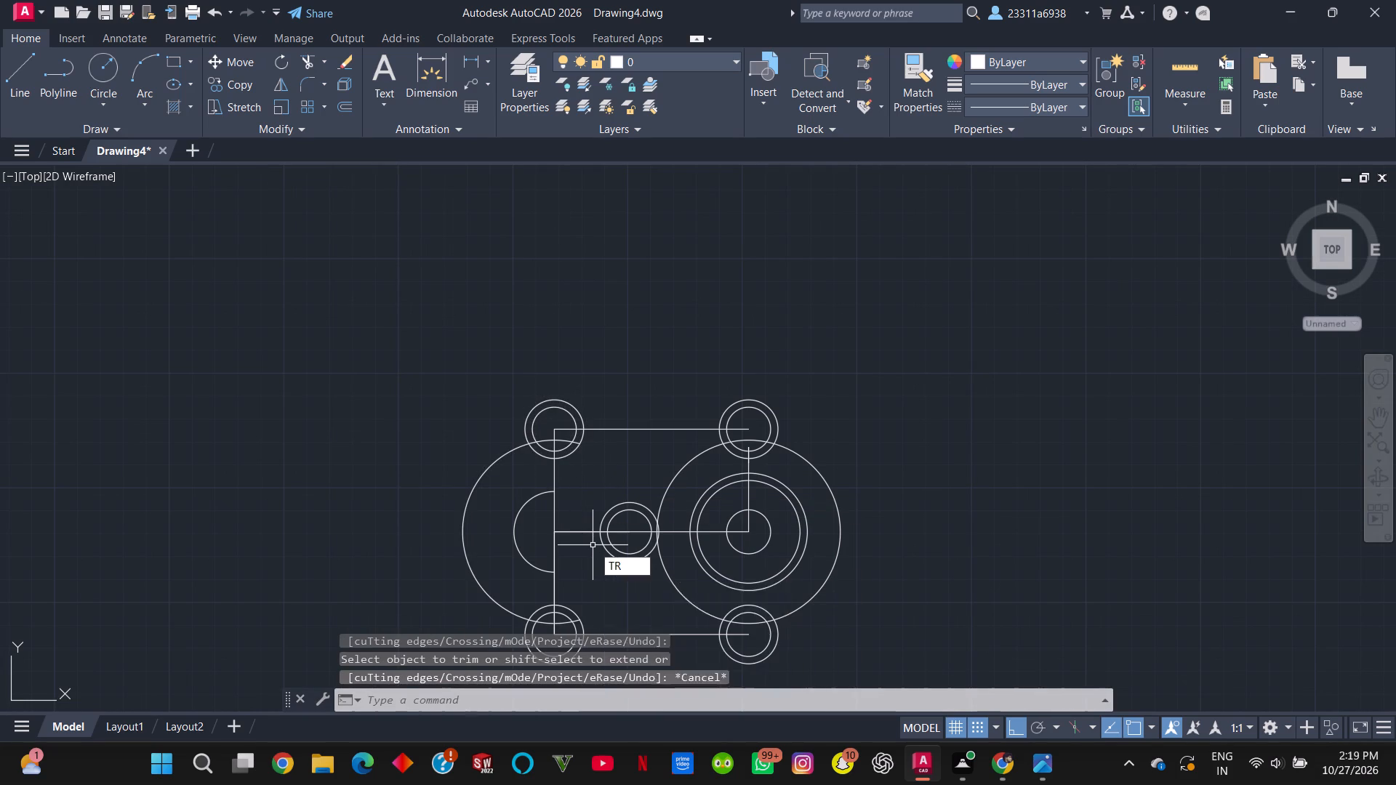
{"action": "left_click", "coordinate": [651, 579]}
{"action": "scroll", "coordinate": [516, 414], "scroll_direction": "up", "scroll_amount": 3}
{"action": "left_click", "coordinate": [688, 518]}
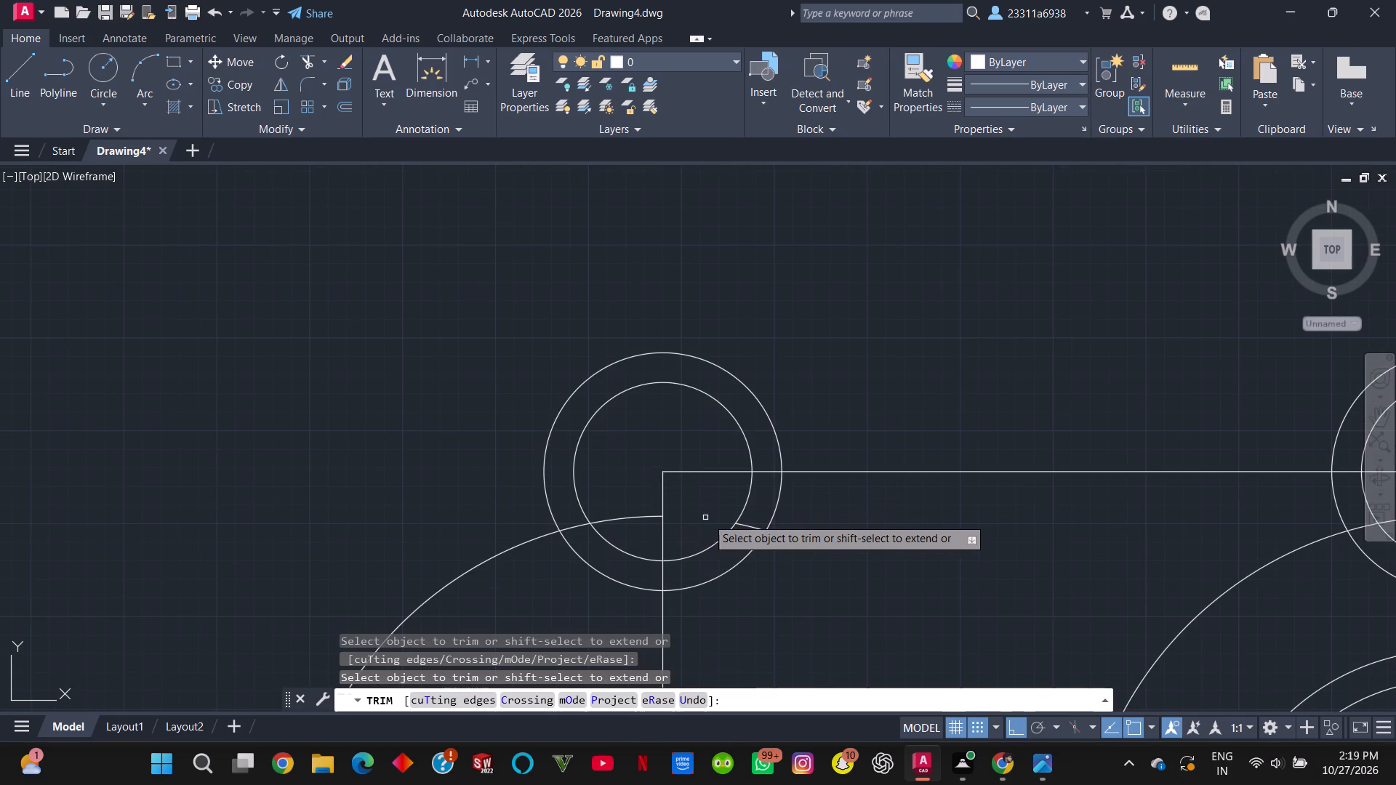
{"action": "left_click", "coordinate": [753, 529]}
Trim the radius 50 arc remnants inside the lower-left corner circles, on the inner side of the vertical line.
{"action": "scroll", "coordinate": [747, 530], "scroll_direction": "down", "scroll_amount": 4}
{"action": "middle_click_drag", "start_coordinate": [760, 628], "coordinate": [760, 624]}
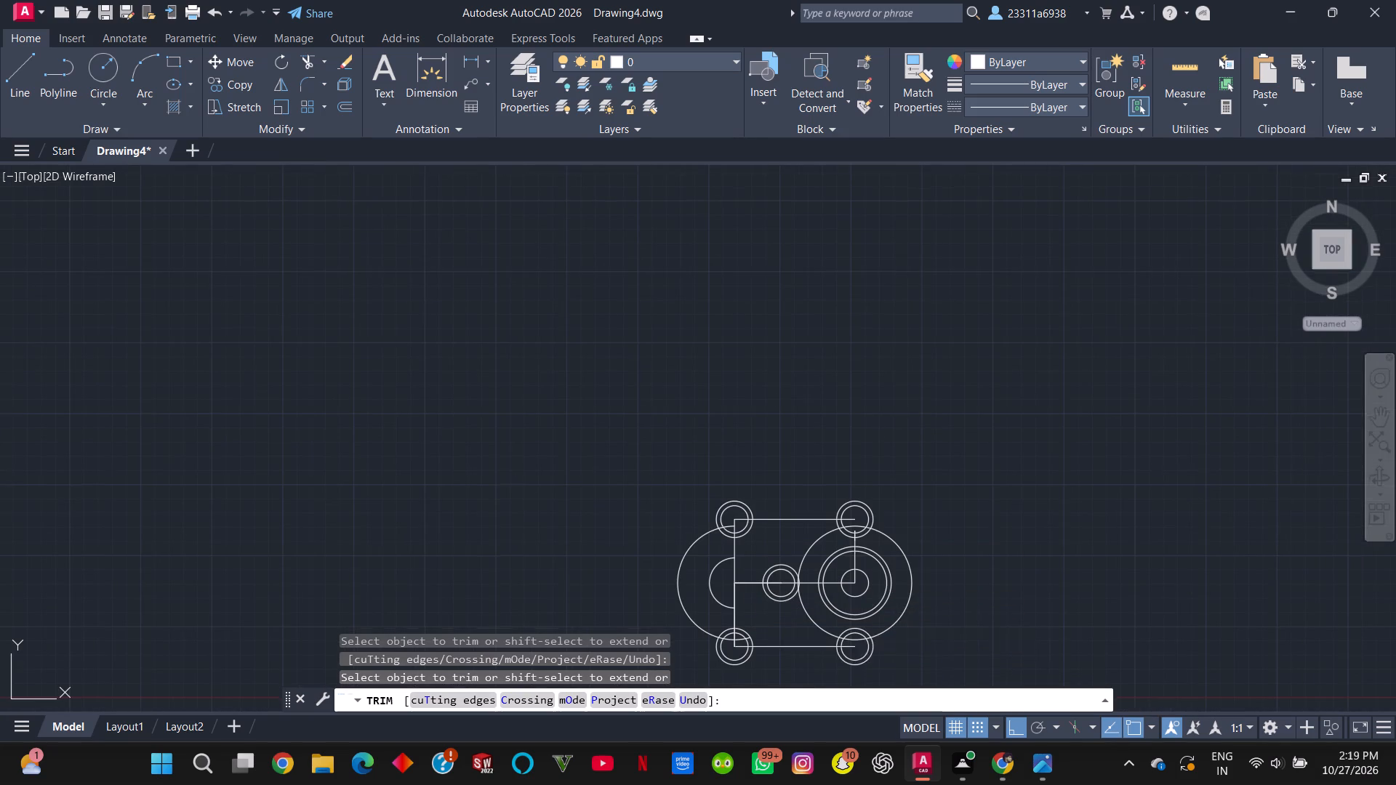
{"action": "middle_click_drag", "start_coordinate": [760, 624], "coordinate": [806, 491]}
{"action": "scroll", "coordinate": [799, 497], "scroll_direction": "up", "scroll_amount": 4}
{"action": "left_click", "coordinate": [702, 553]}
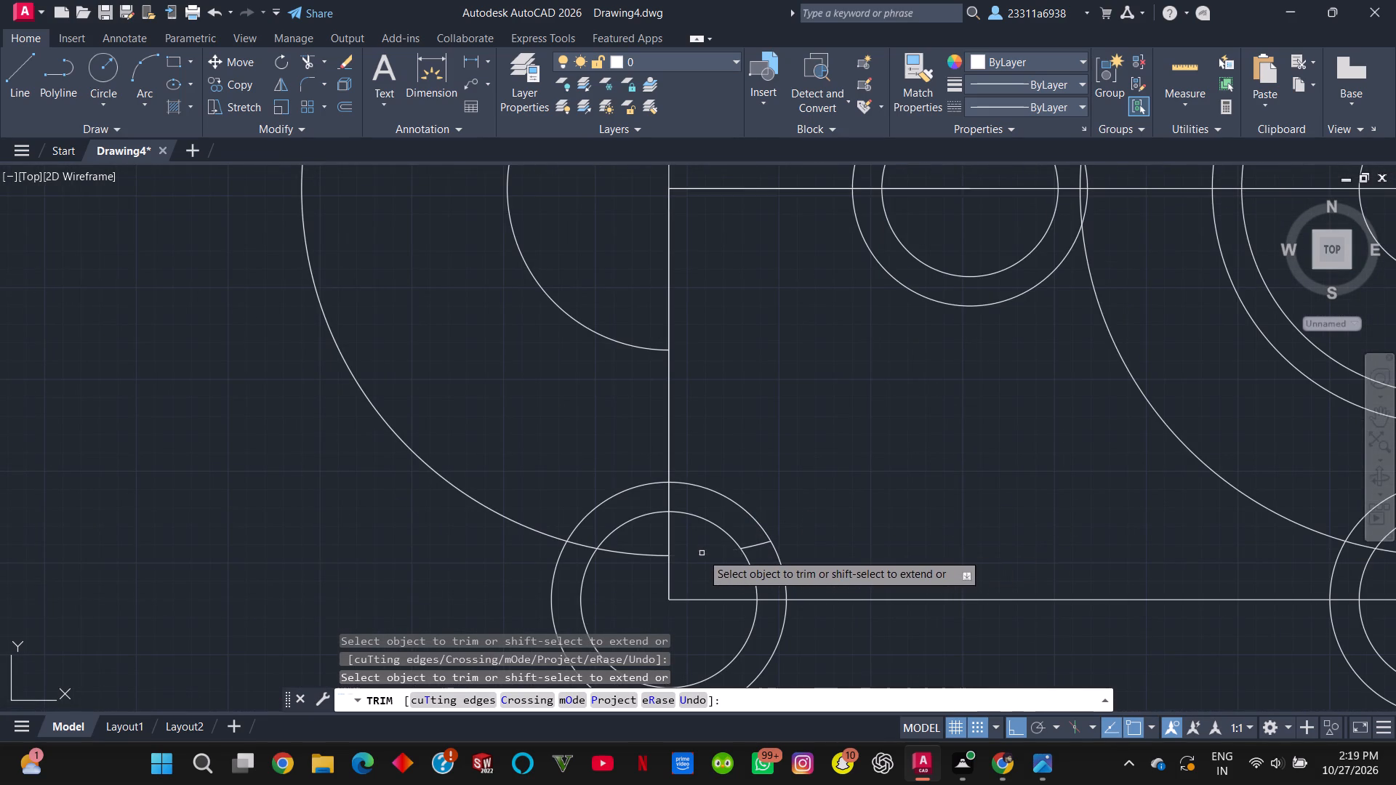
{"action": "left_click", "coordinate": [749, 549]}
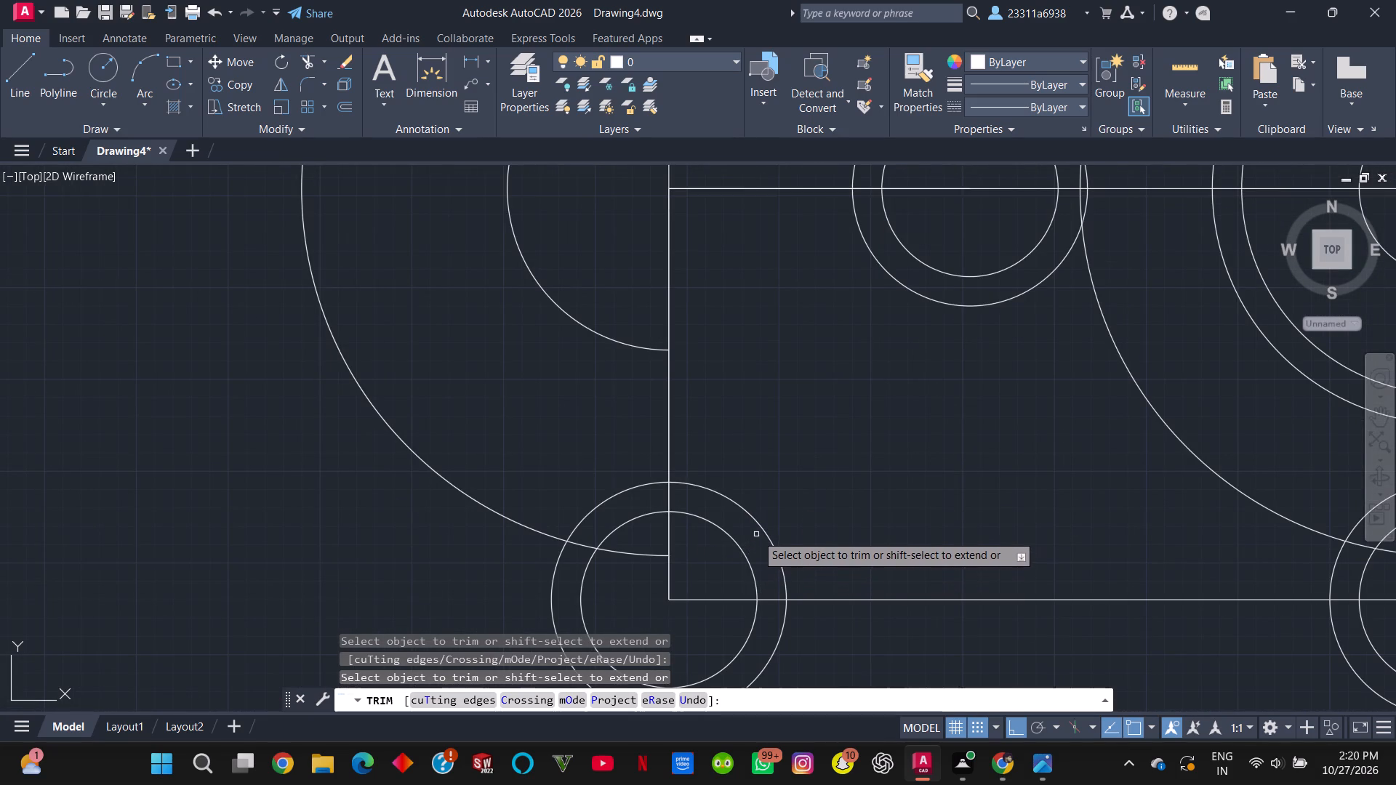
{"action": "scroll", "coordinate": [896, 513], "scroll_direction": "down", "scroll_amount": 3}
{"action": "middle_click_drag", "start_coordinate": [900, 510], "coordinate": [841, 661]}
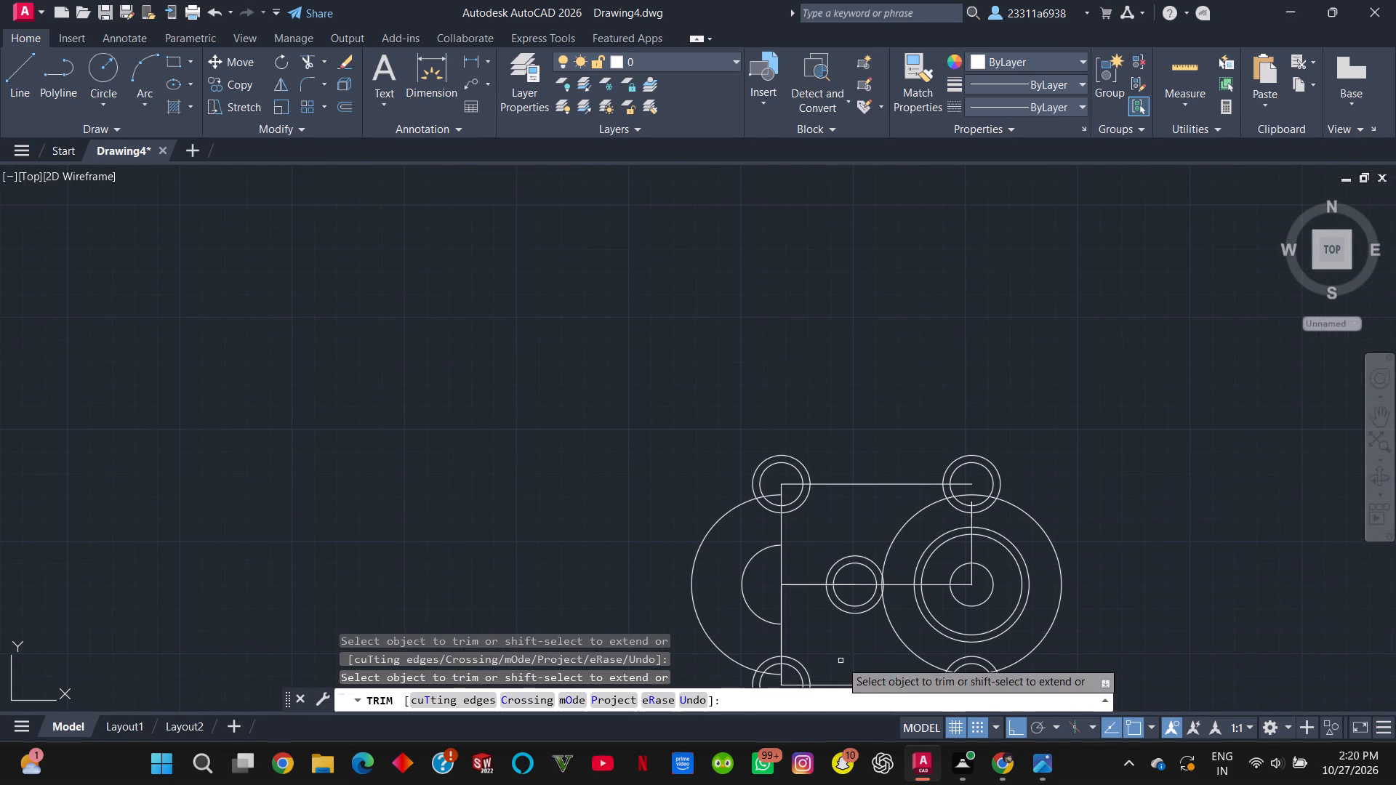
{"action": "key", "text": "Escape"}
Check the reference image and fillet the left radius 50 arc to both left corners' outer circles with radius 20, using the Multiple option.
{"action": "middle_click_drag", "start_coordinate": [826, 646], "coordinate": [812, 589]}
{"action": "key", "text": "alt+Tab"}
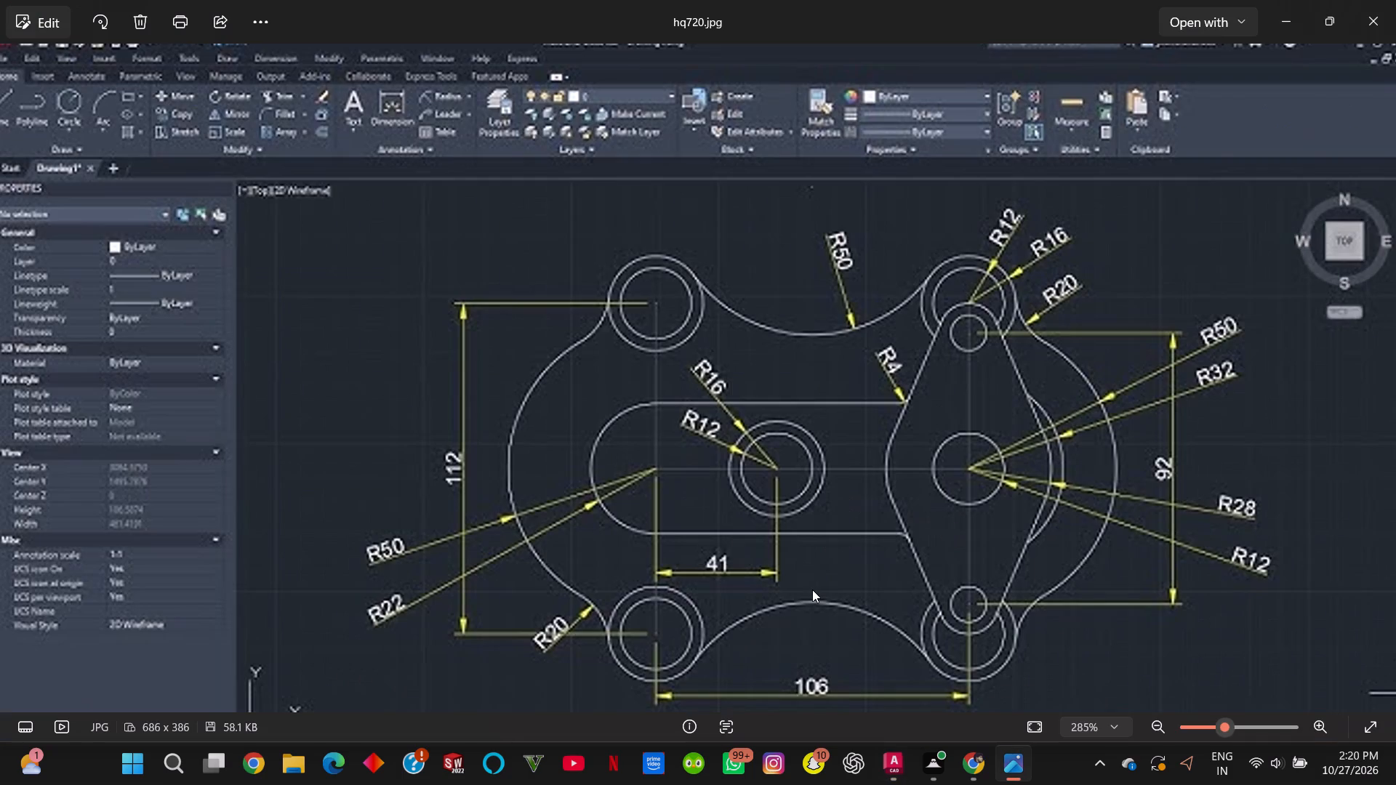
{"action": "key", "text": "alt+Tab"}
{"action": "key", "text": "alt+Tab"}
{"action": "key", "text": "alt+Tab"}
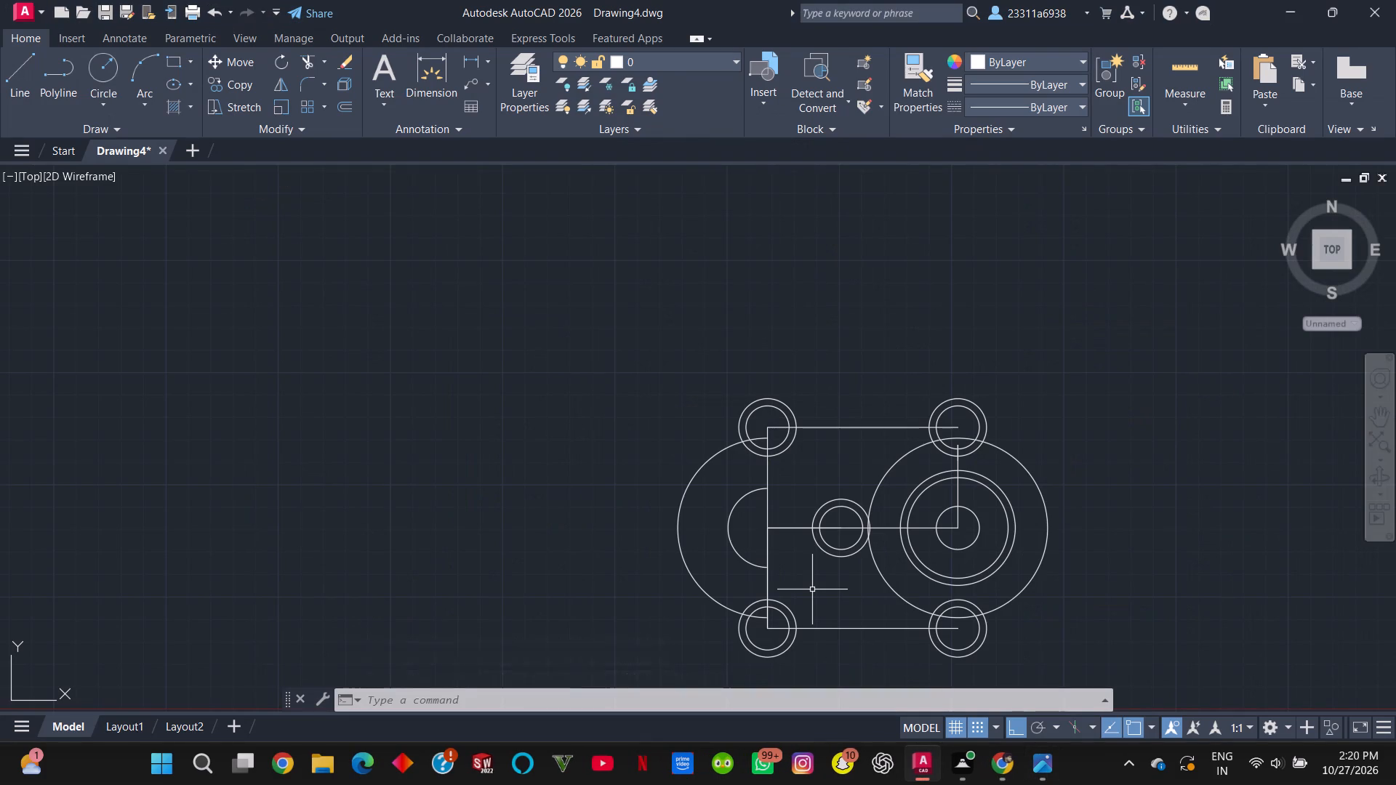
{"action": "key", "text": "f"}
{"action": "left_click", "coordinate": [851, 631]}
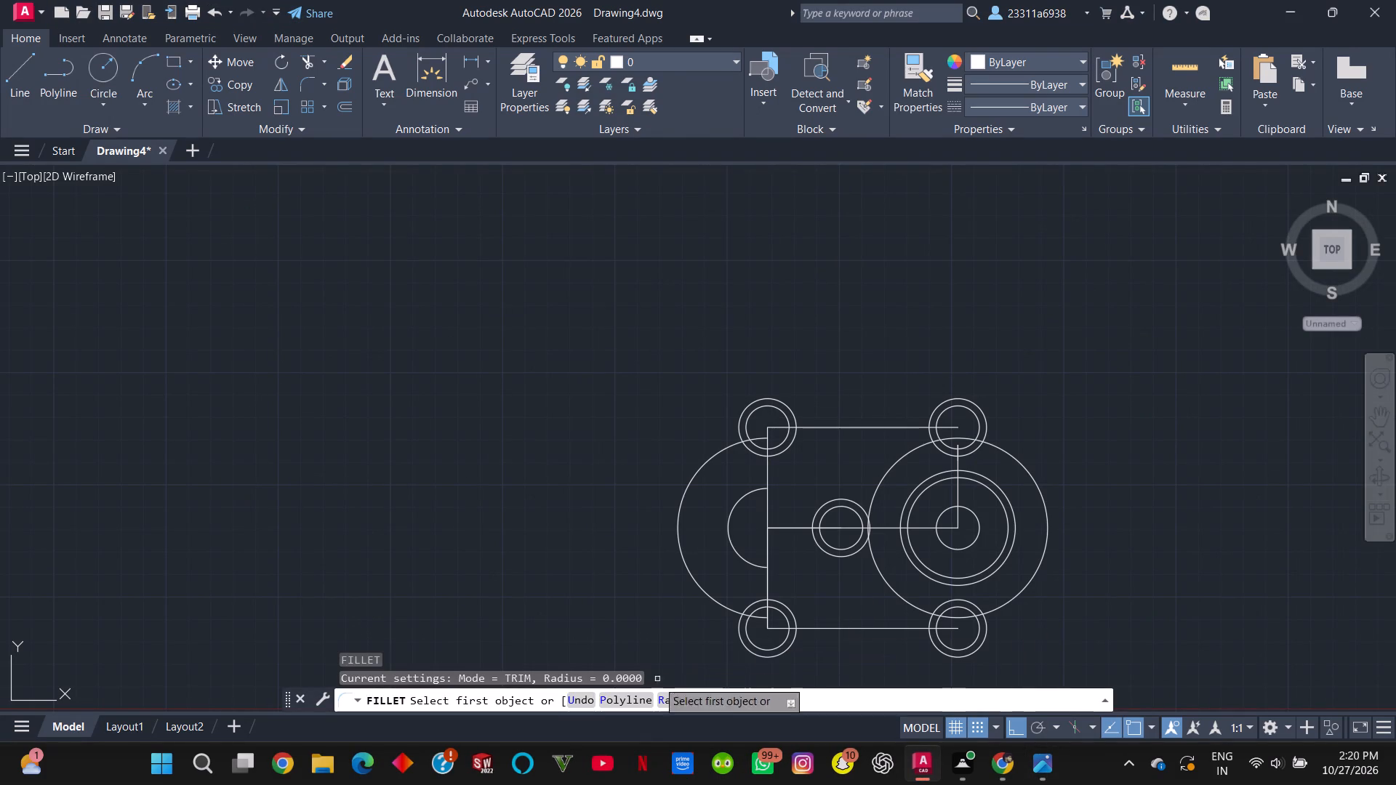
{"action": "left_click", "coordinate": [663, 701]}
{"action": "type", "text": "20"}
{"action": "key", "text": "Return"}
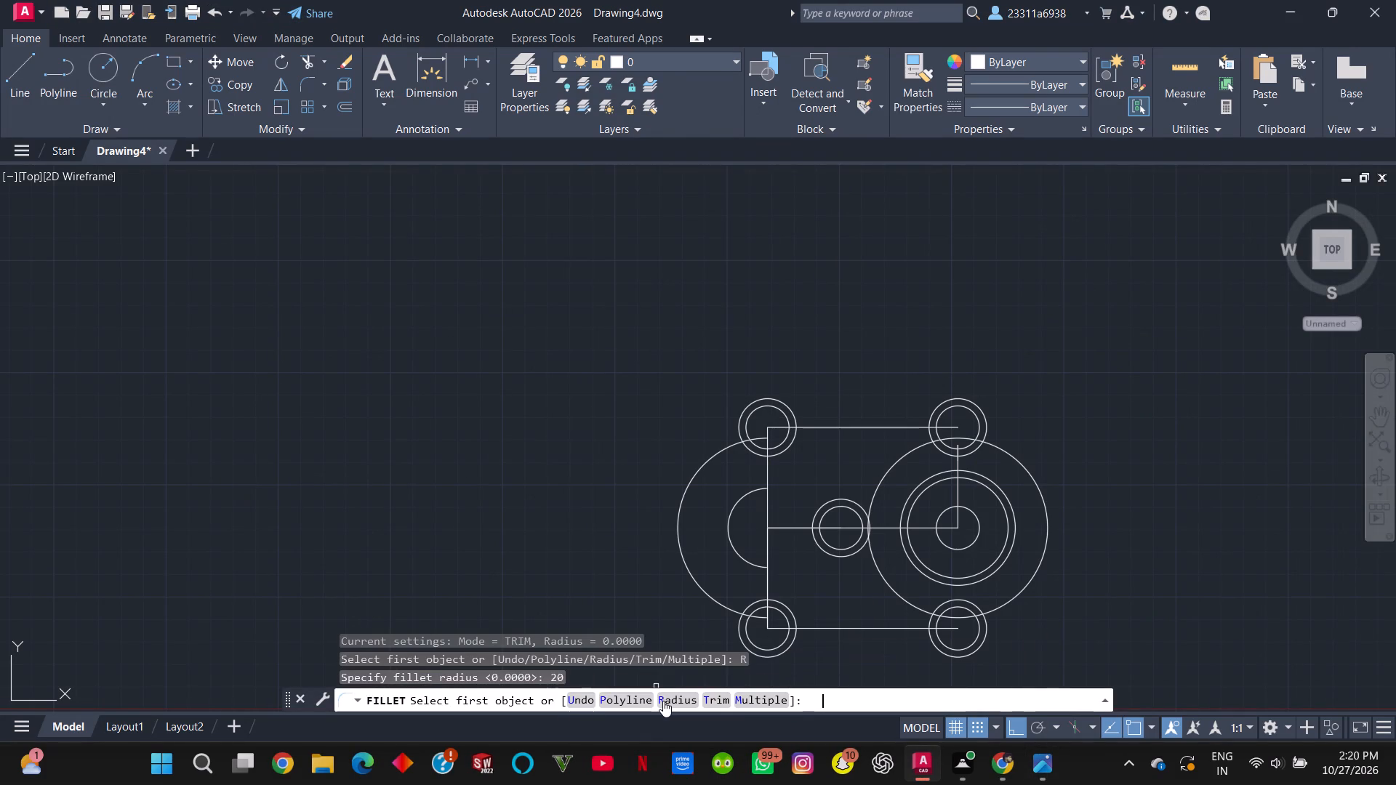
{"action": "left_click", "coordinate": [774, 696]}
{"action": "left_click", "coordinate": [728, 450]}
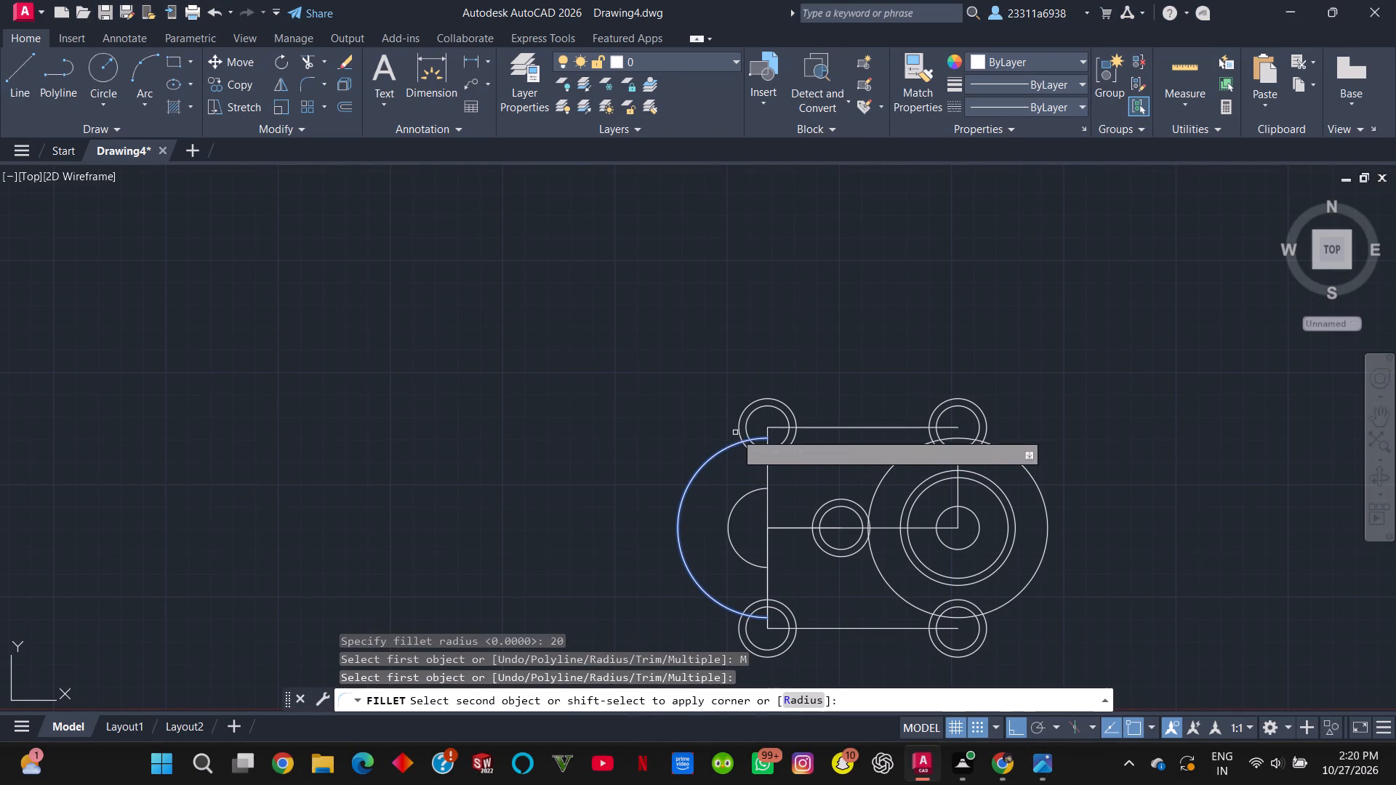
{"action": "left_click", "coordinate": [740, 423]}
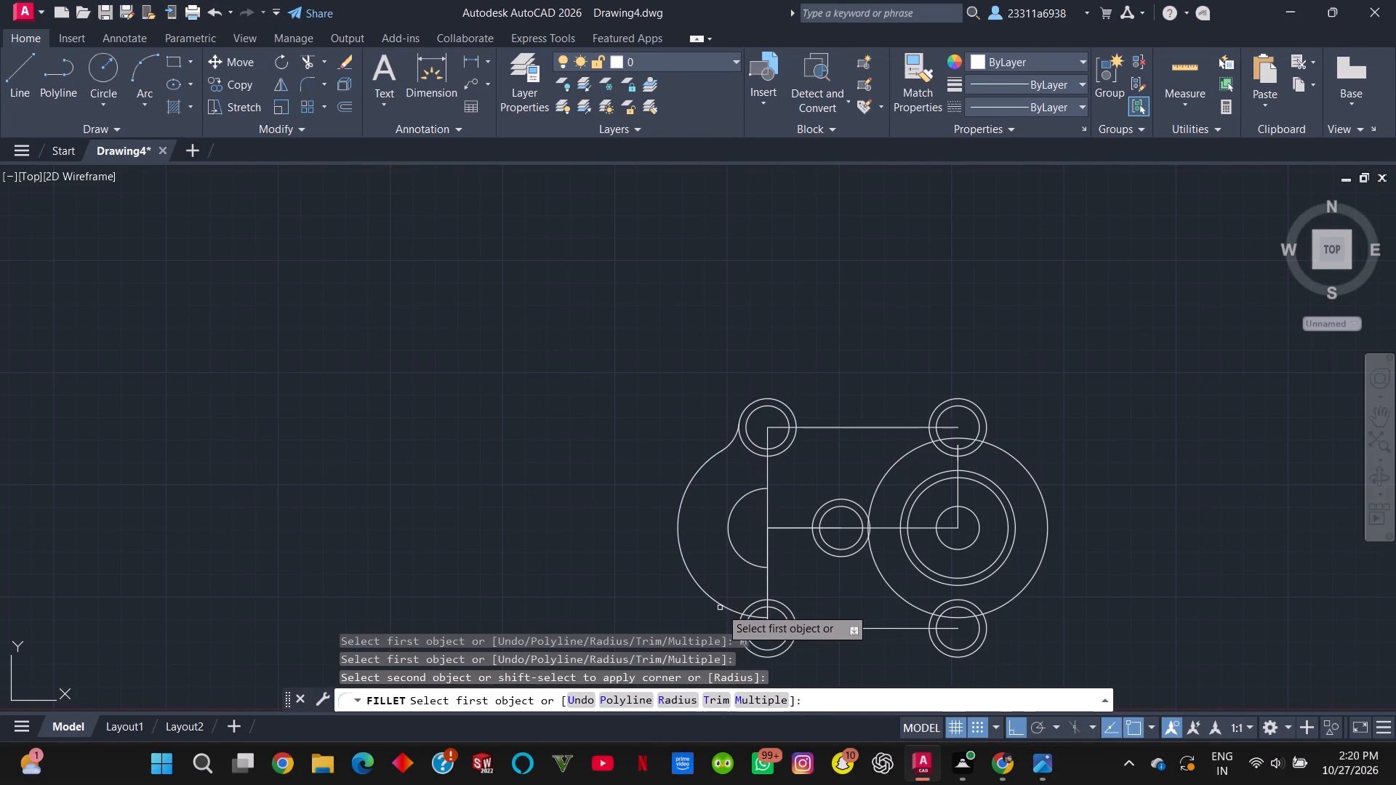
{"action": "left_click", "coordinate": [723, 608]}
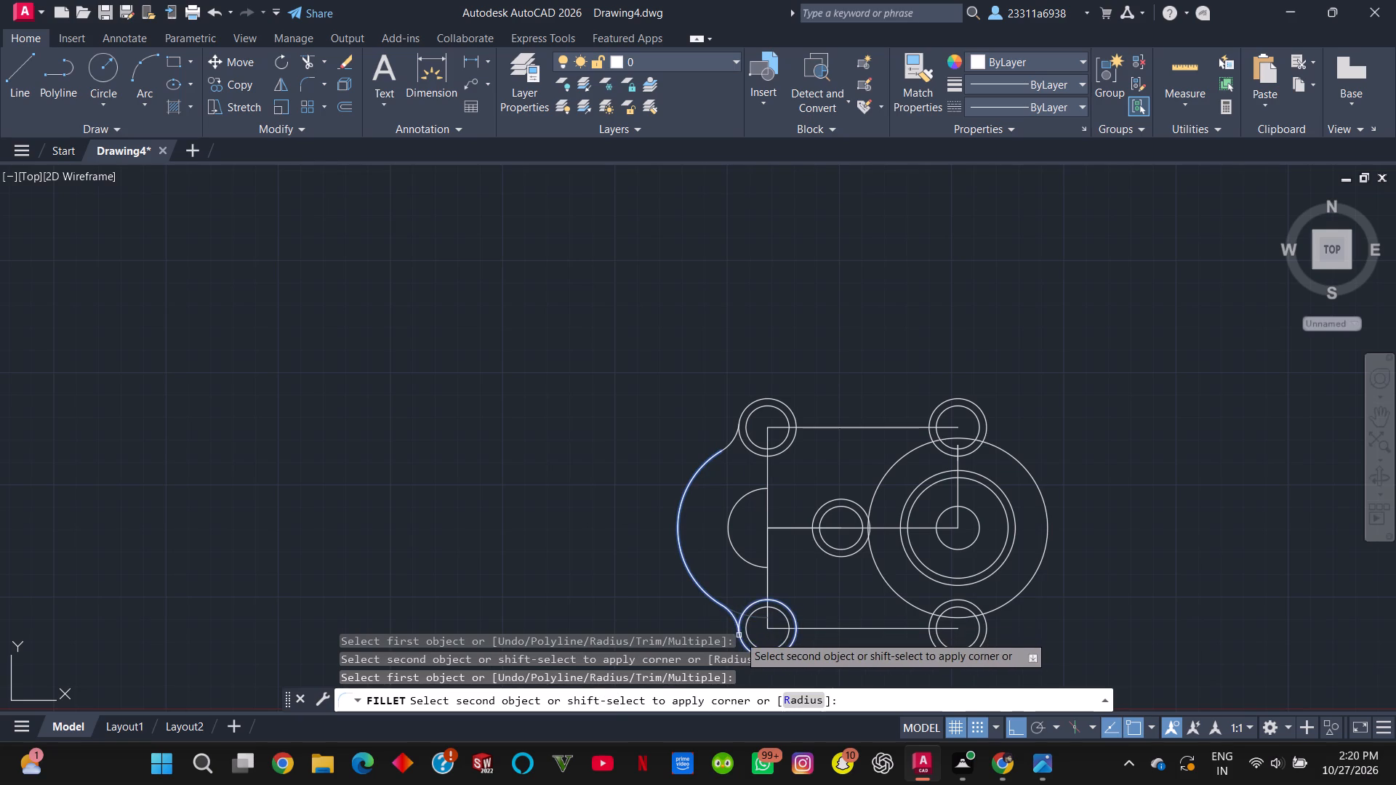
{"action": "left_click", "coordinate": [739, 635]}
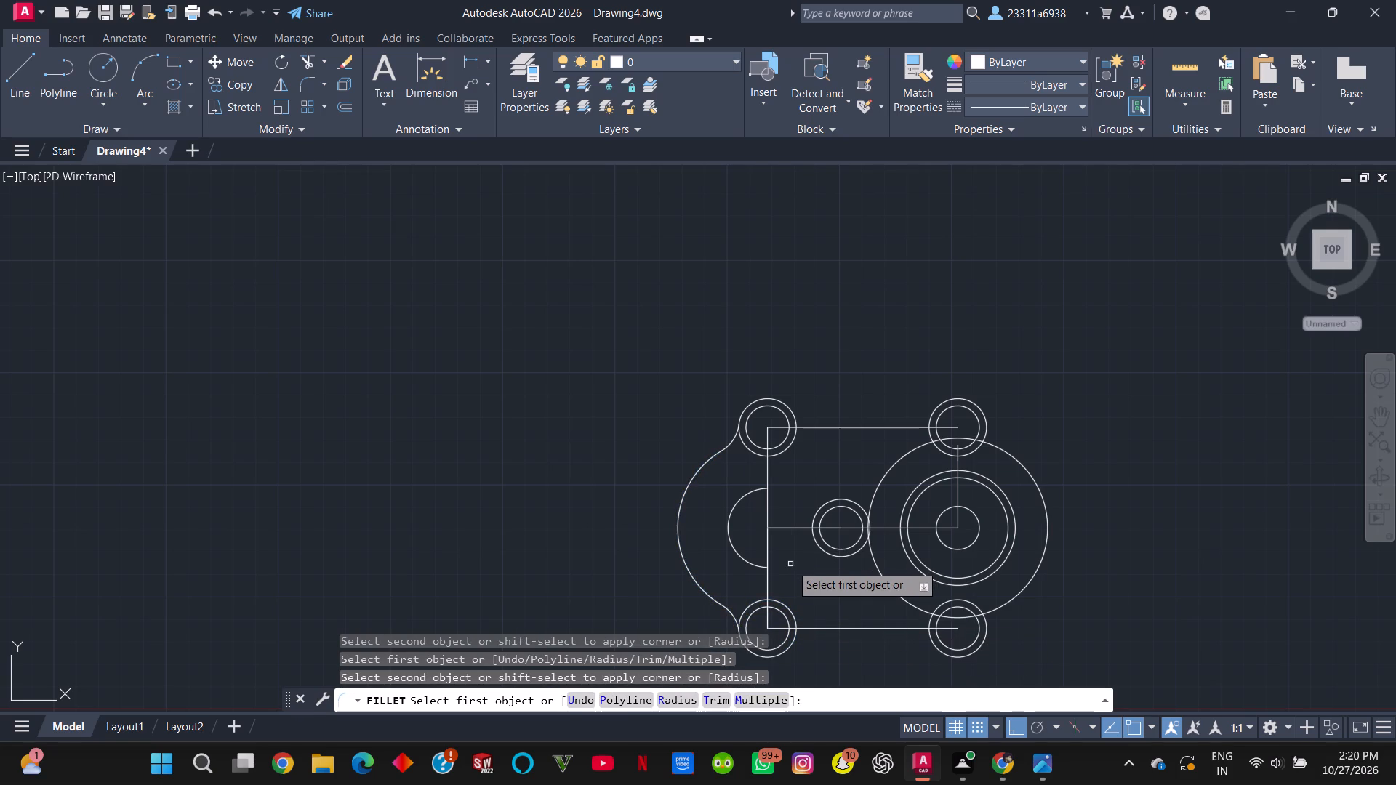
{"action": "key", "text": "Escape"}
Check the reference image and fillet the outer circles of the two upper corners with radius 50, using the Multiple option.
{"action": "key", "text": "alt+Tab"}
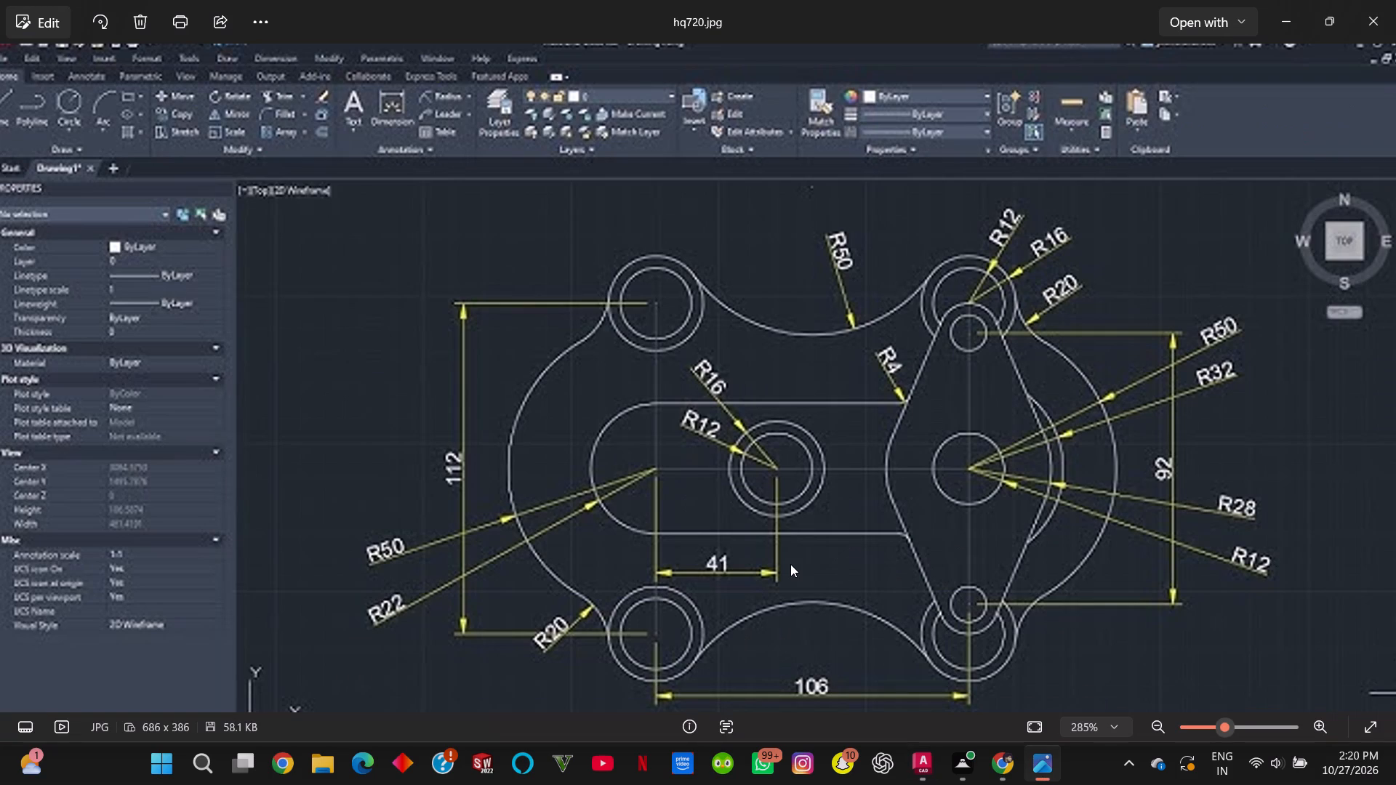
{"action": "key", "text": "alt+Tab"}
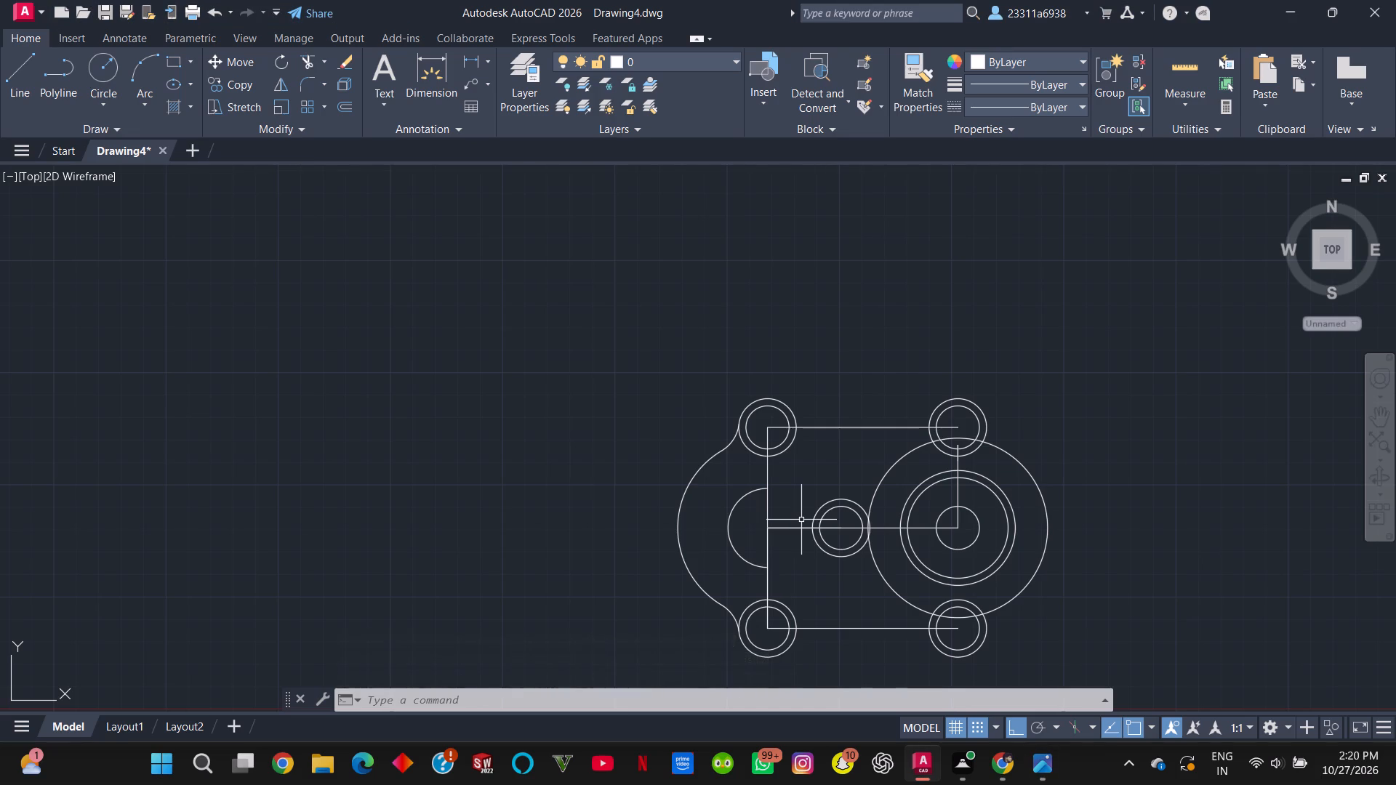
{"action": "key", "text": "alt+Tab"}
{"action": "key", "text": "alt+Tab"}
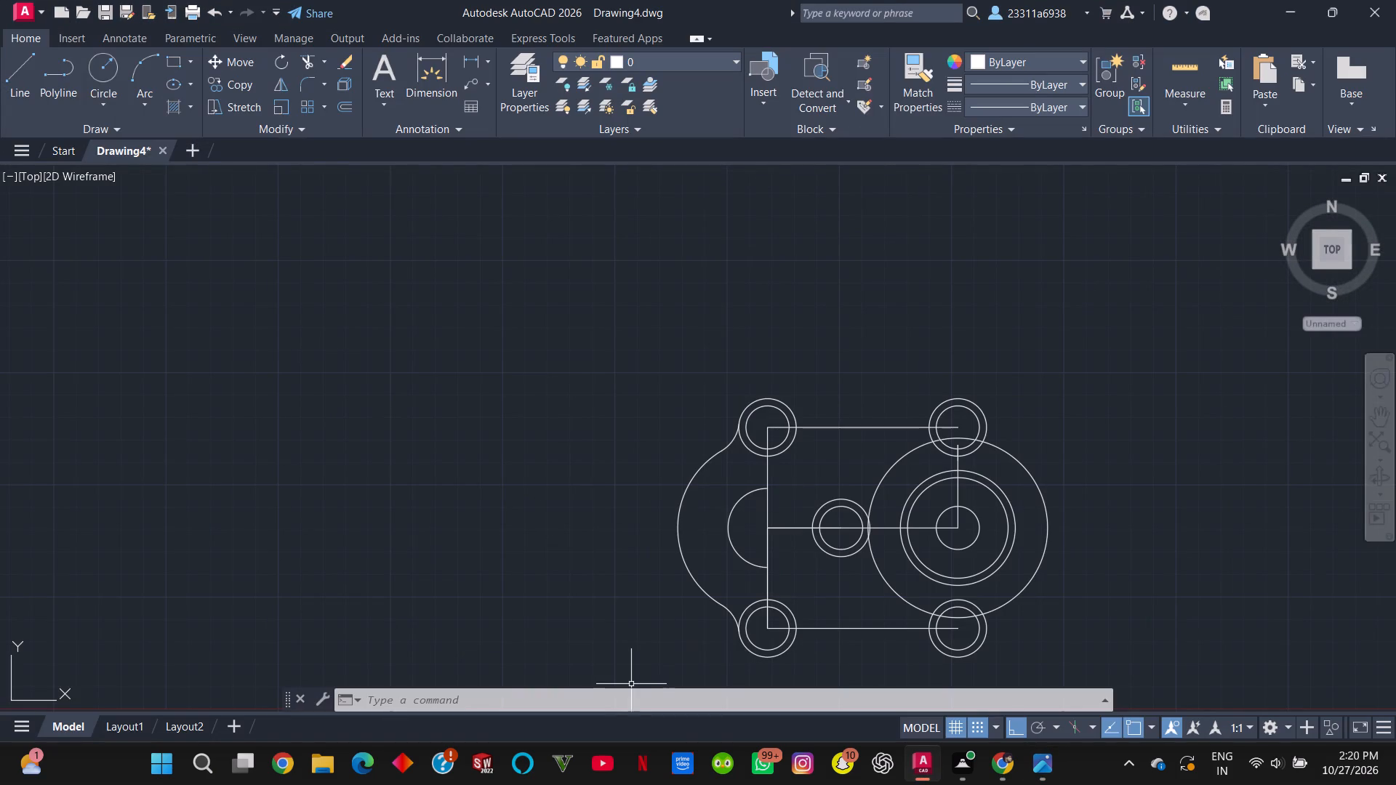
{"action": "left_click", "coordinate": [628, 701]}
{"action": "key", "text": "f"}
{"action": "key", "text": "Return"}
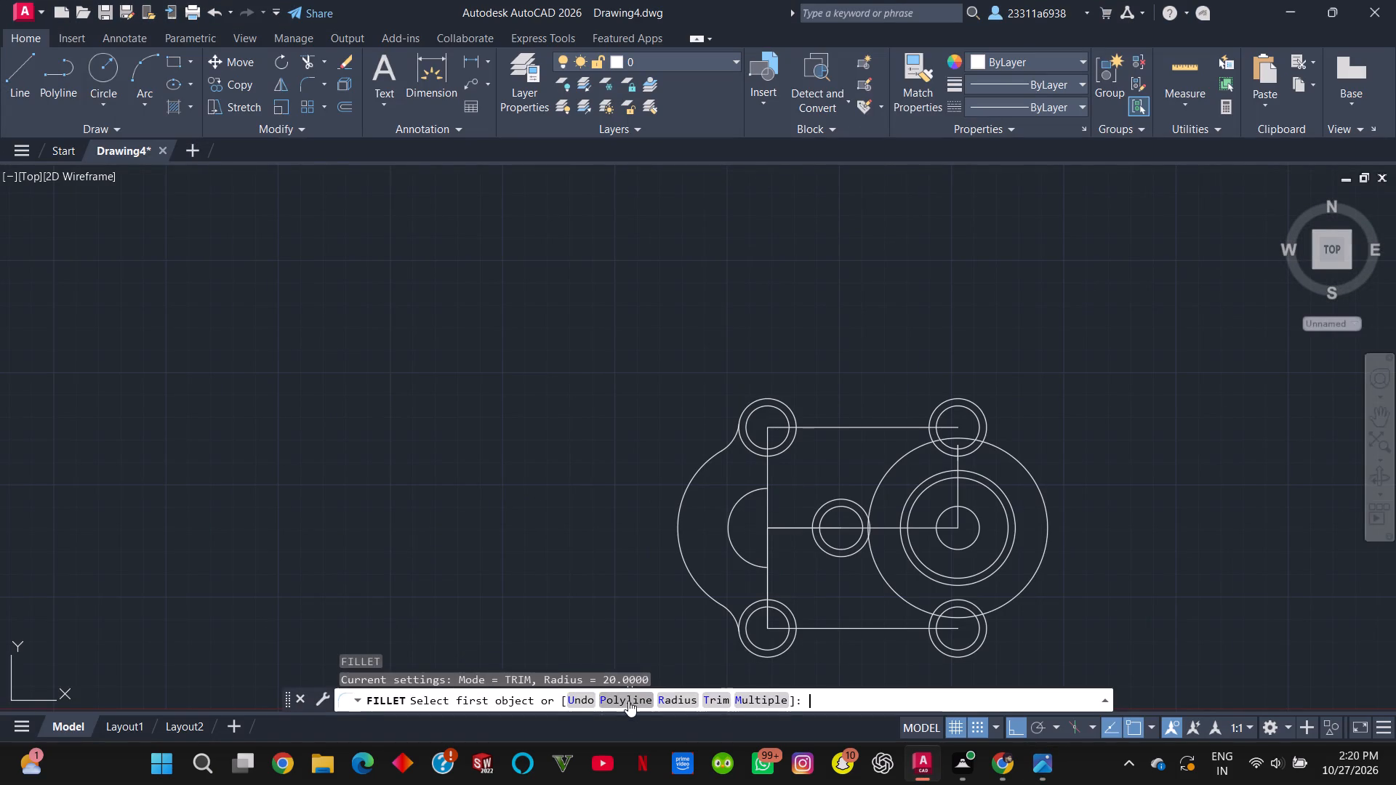
{"action": "left_click", "coordinate": [687, 703]}
{"action": "type", "text": "50"}
{"action": "key", "text": "Return"}
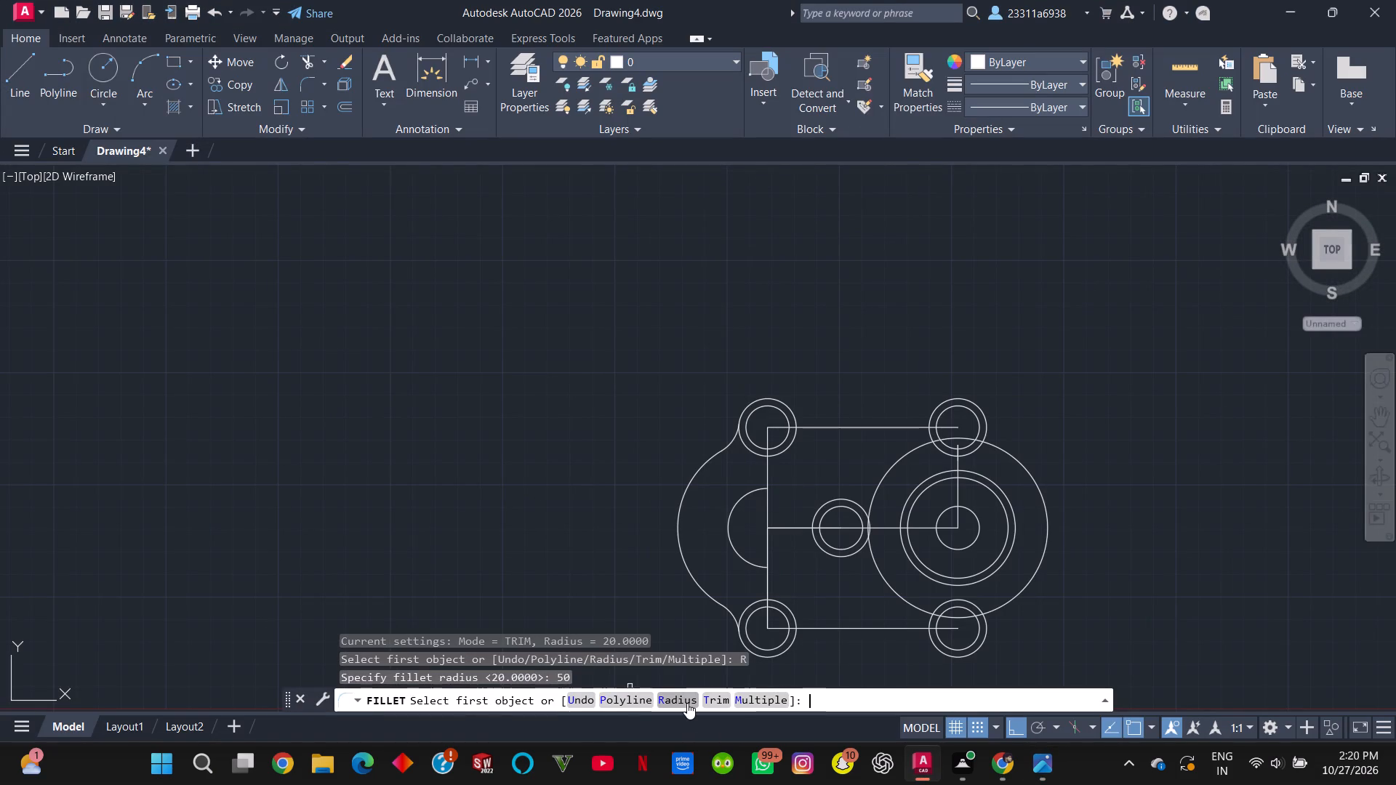
{"action": "left_click", "coordinate": [739, 700]}
{"action": "left_click", "coordinate": [785, 406]}
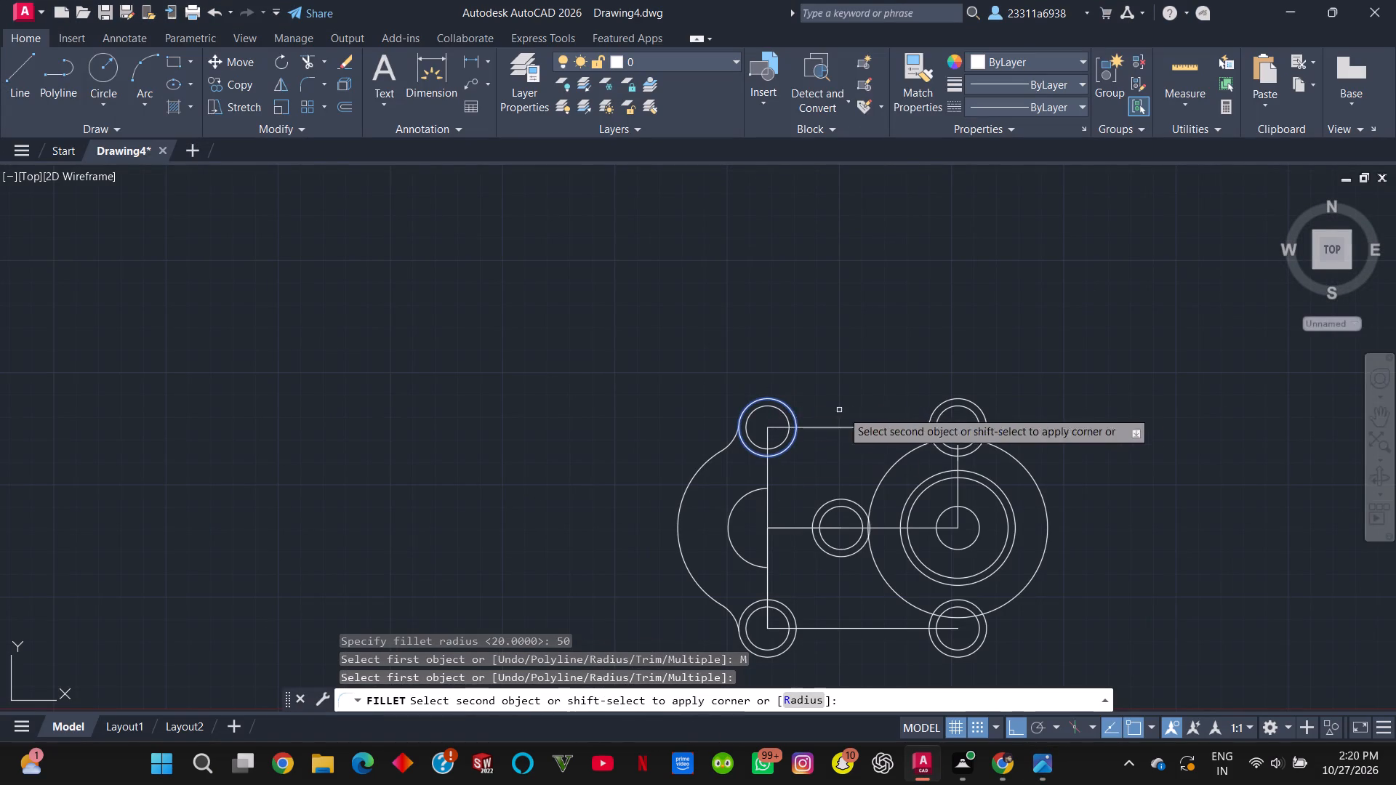
{"action": "left_click", "coordinate": [932, 415]}
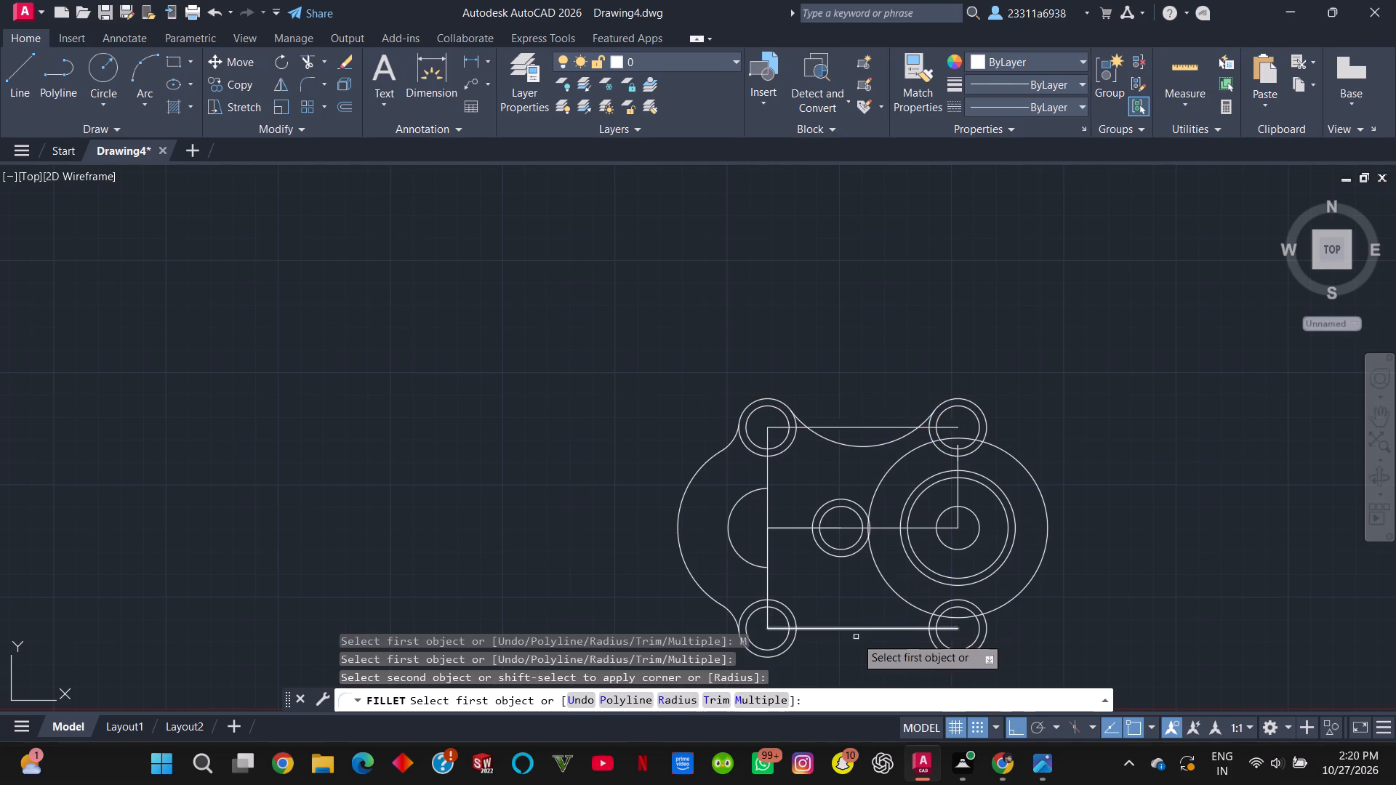
Fillet the outer circles of the two lower corners with the same radius 50, glance at the reference image and end the Fillet command.
{"action": "left_click", "coordinate": [790, 647]}
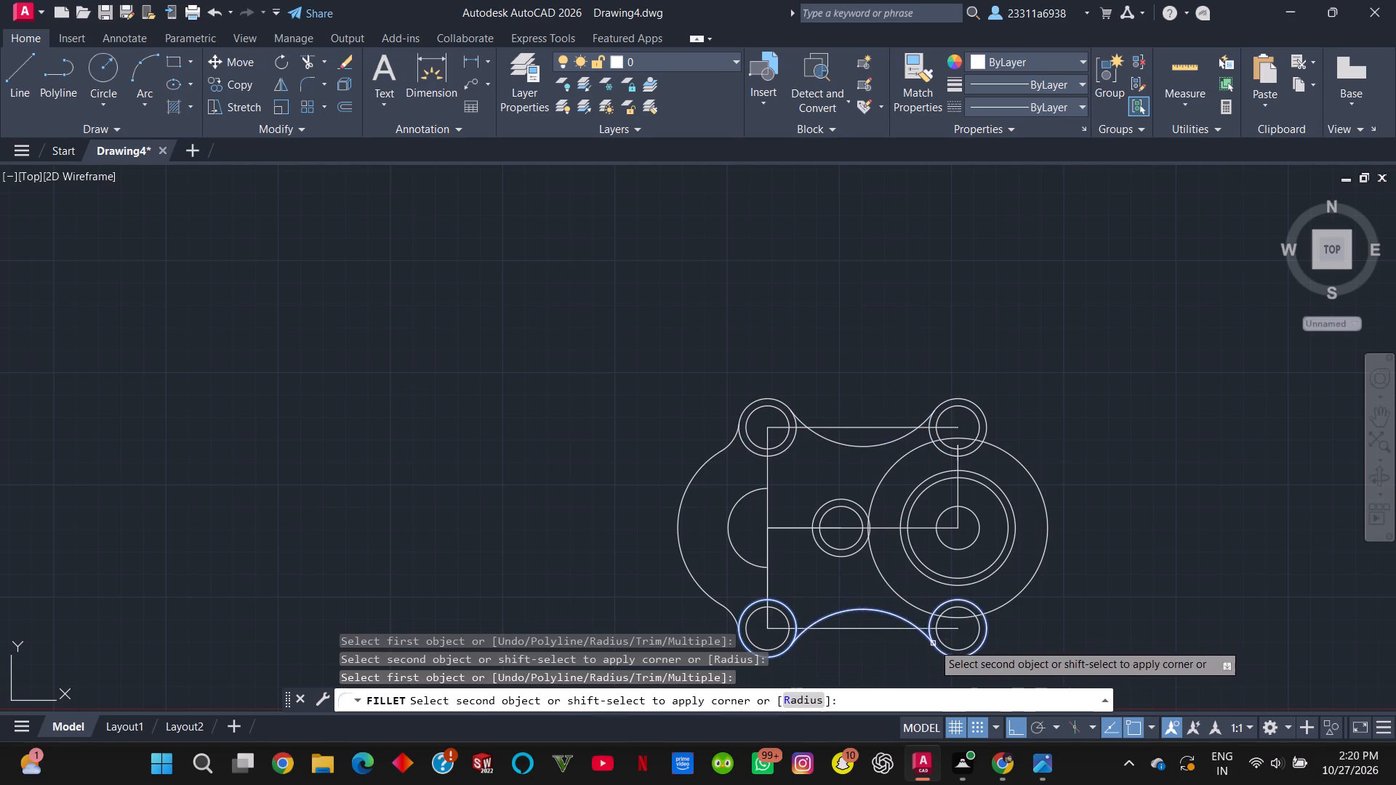
{"action": "left_click", "coordinate": [933, 643]}
{"action": "key", "text": "alt+Tab"}
{"action": "key", "text": "alt+Tab"}
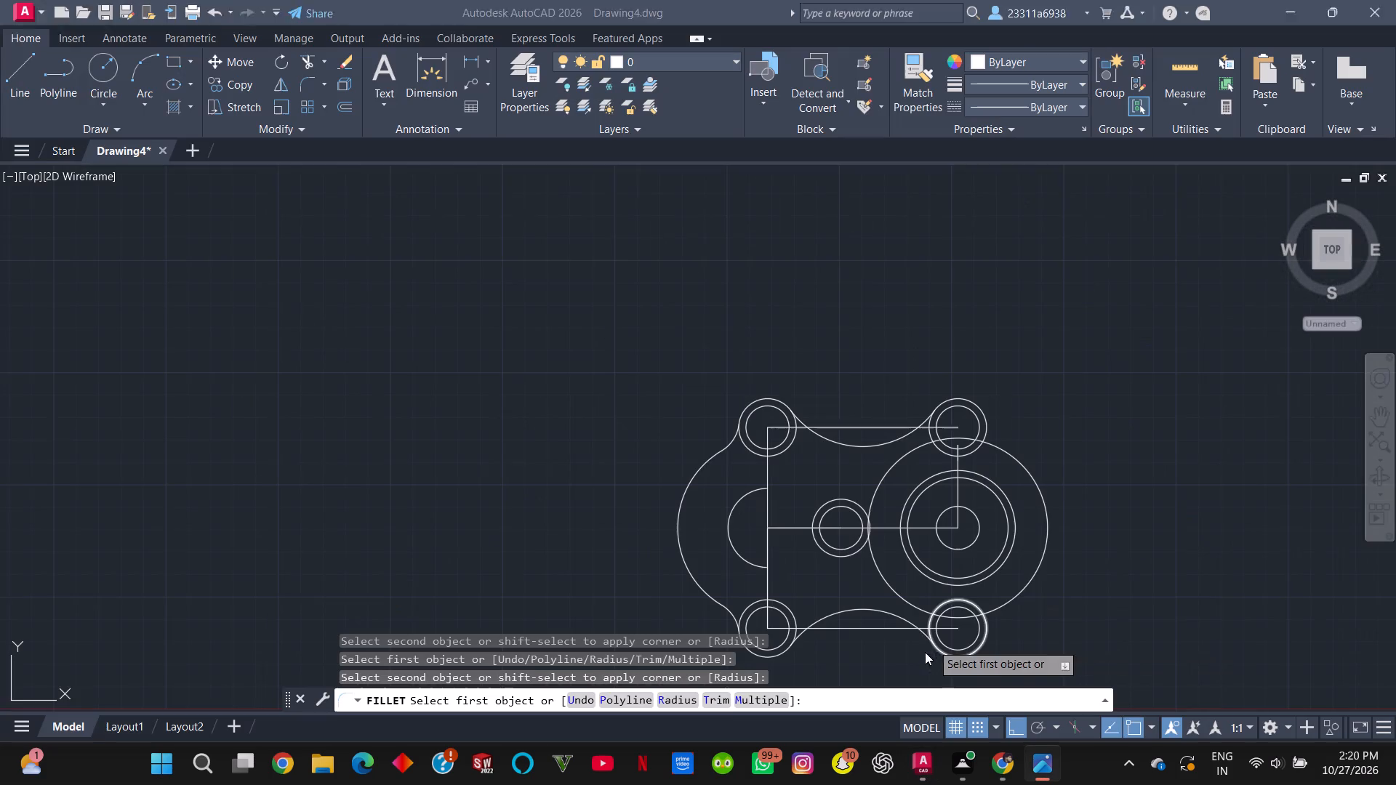
{"action": "key", "text": "Escape"}
Erase the horizontal construction lines joining the two lower corner bosses and the two upper corner bosses.
{"action": "left_click", "coordinate": [831, 629]}
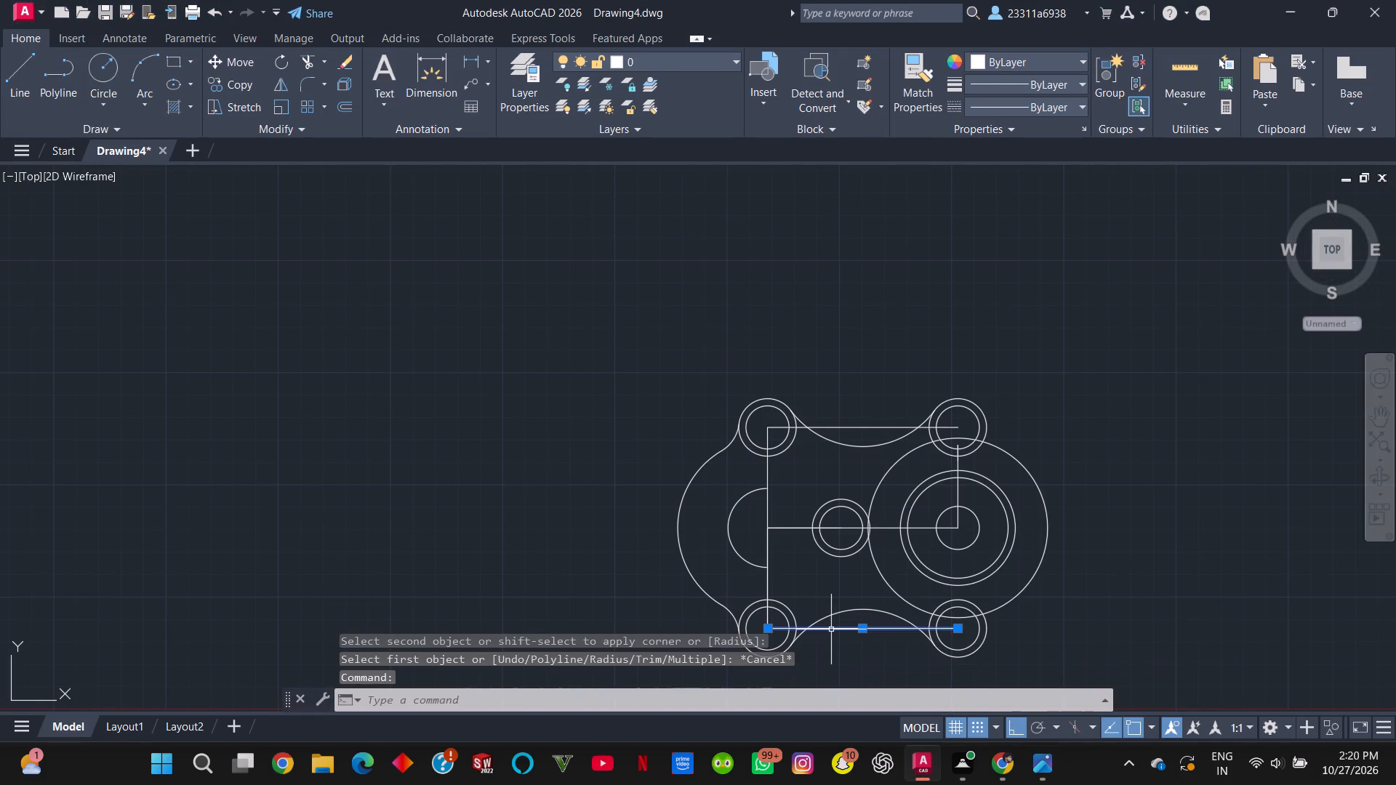
{"action": "key", "text": "Delete"}
{"action": "left_click", "coordinate": [825, 427]}
{"action": "key", "text": "Delete"}
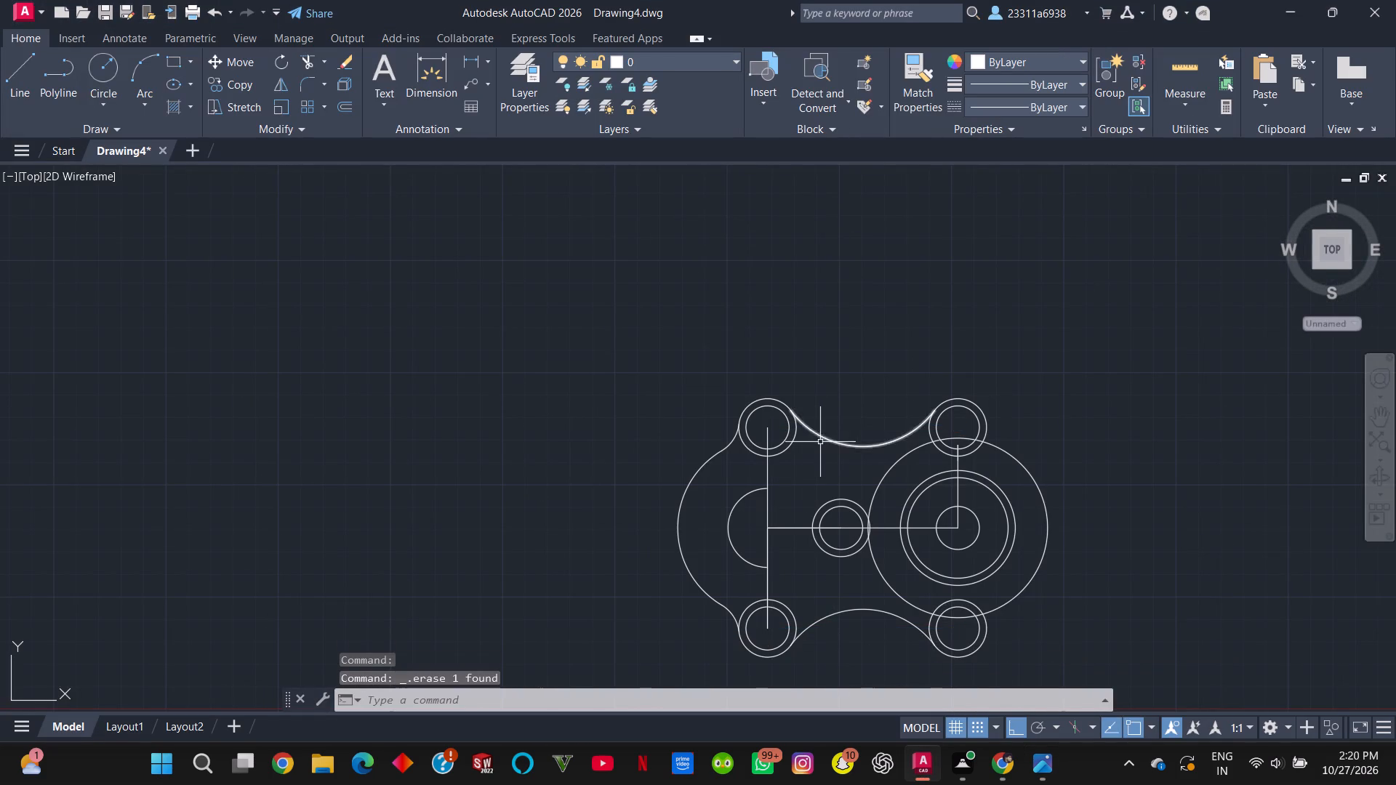
Examine reference image hq720.jpg for the slot and the diamond-shaped link on the plate's right side, comparing it with the drawing.
{"action": "key", "text": "alt+Tab"}
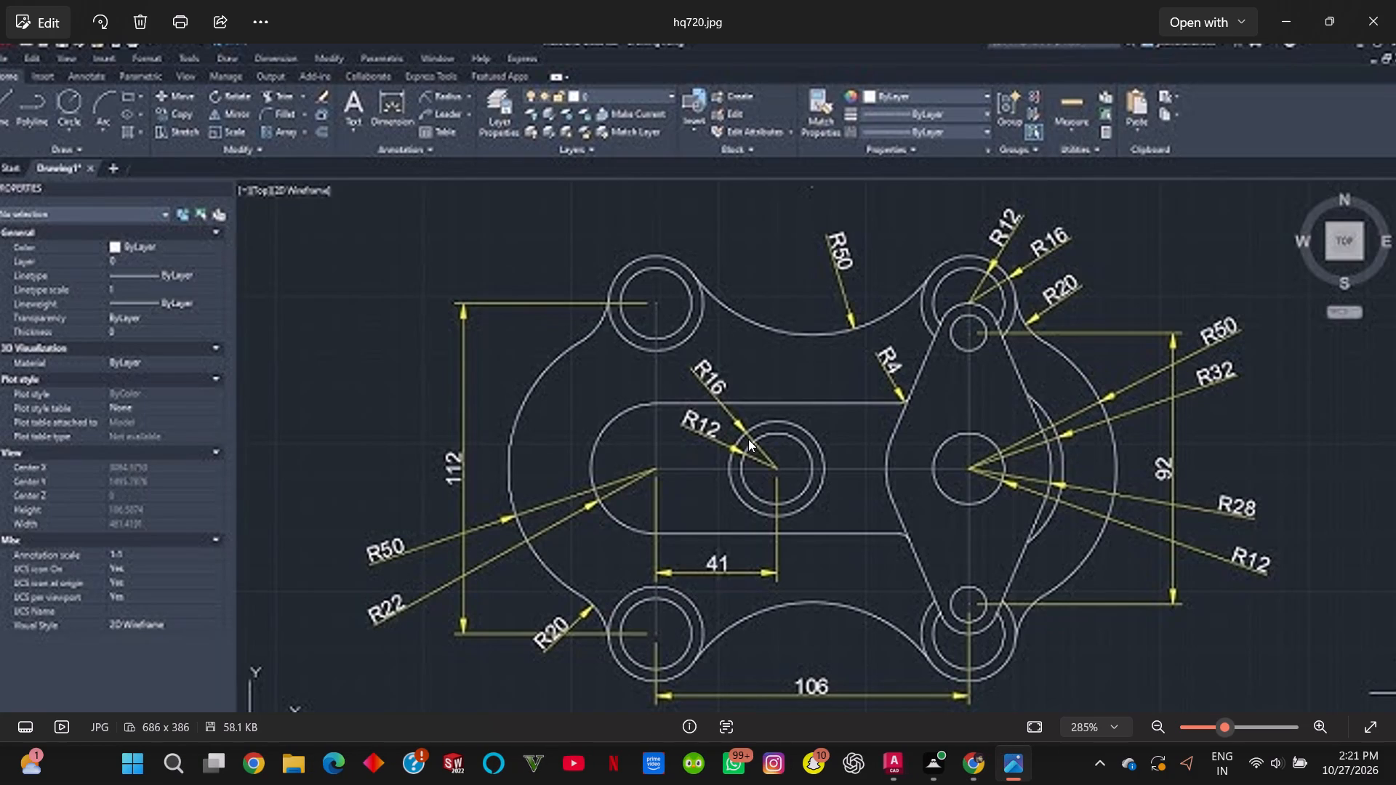
{"action": "key", "text": "alt+Tab"}
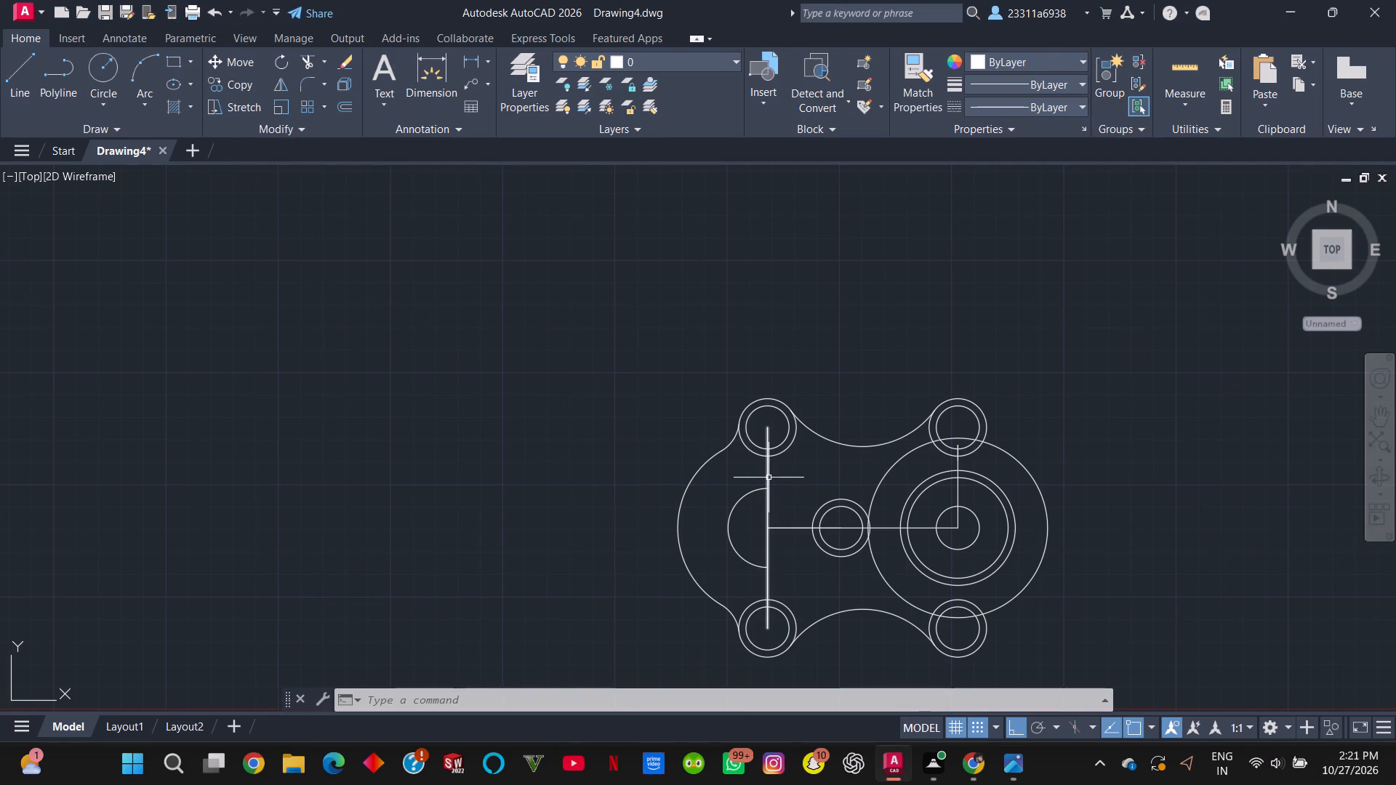
{"action": "key", "text": "alt+Tab"}
{"action": "key", "text": "alt+Tab"}
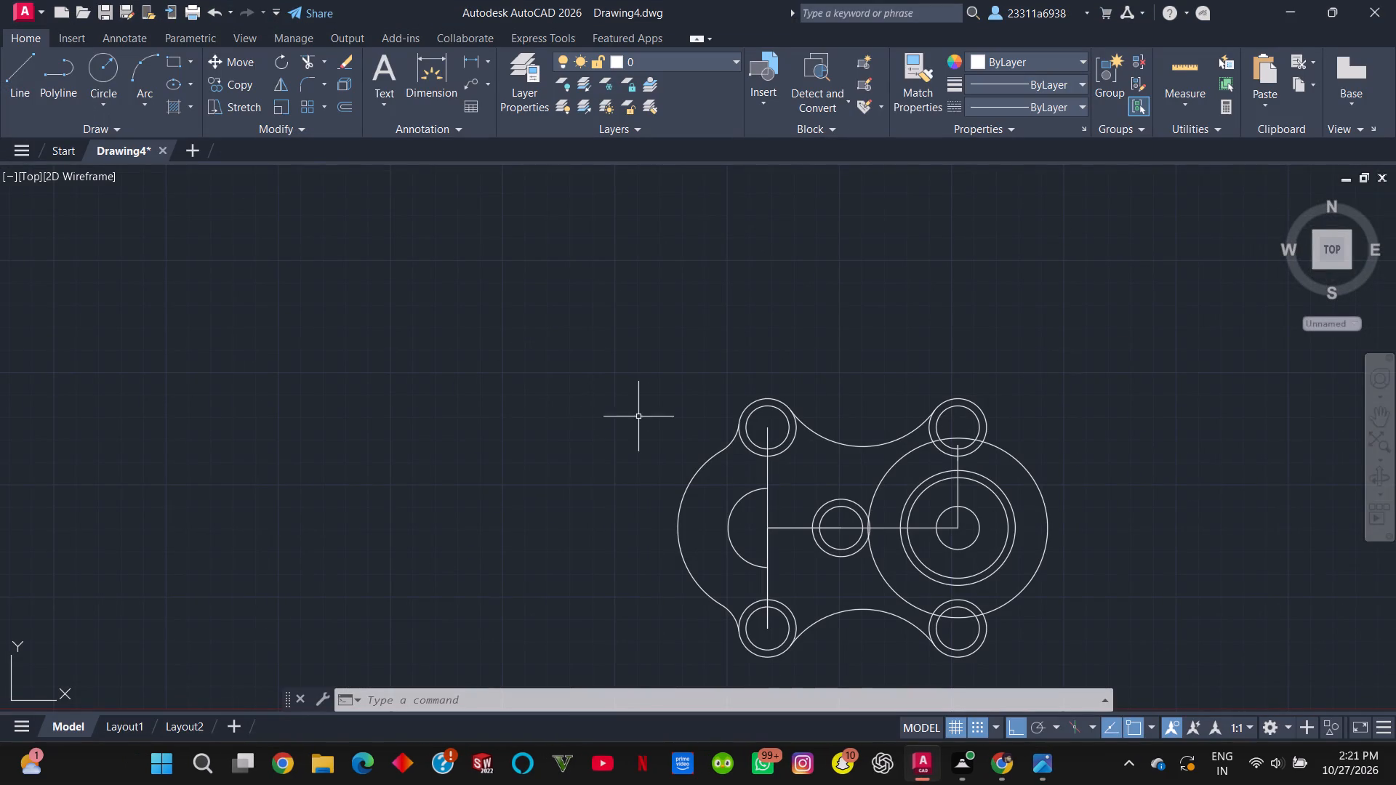
{"action": "left_click", "coordinate": [22, 61]}
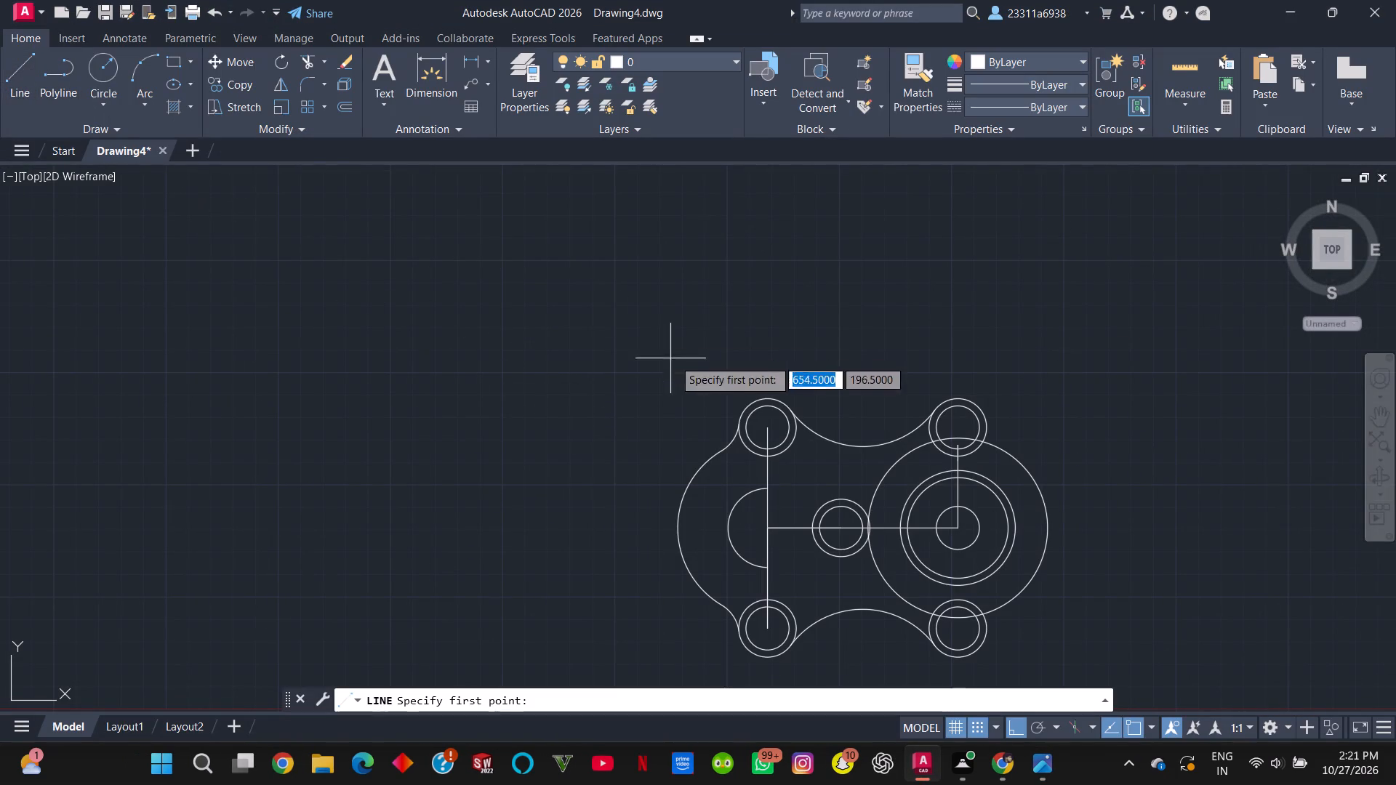
{"action": "key", "text": "alt+Tab"}
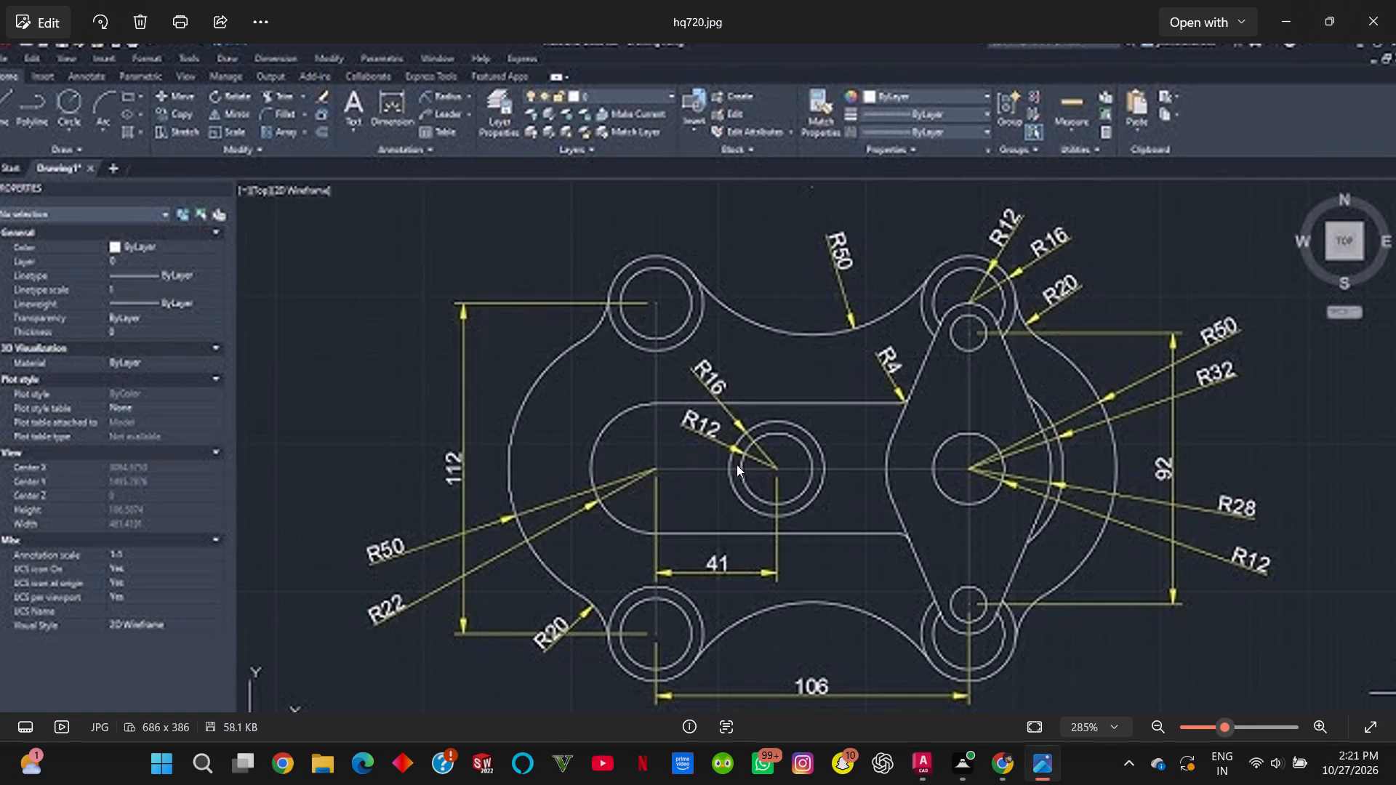
{"action": "key", "text": "Escape"}
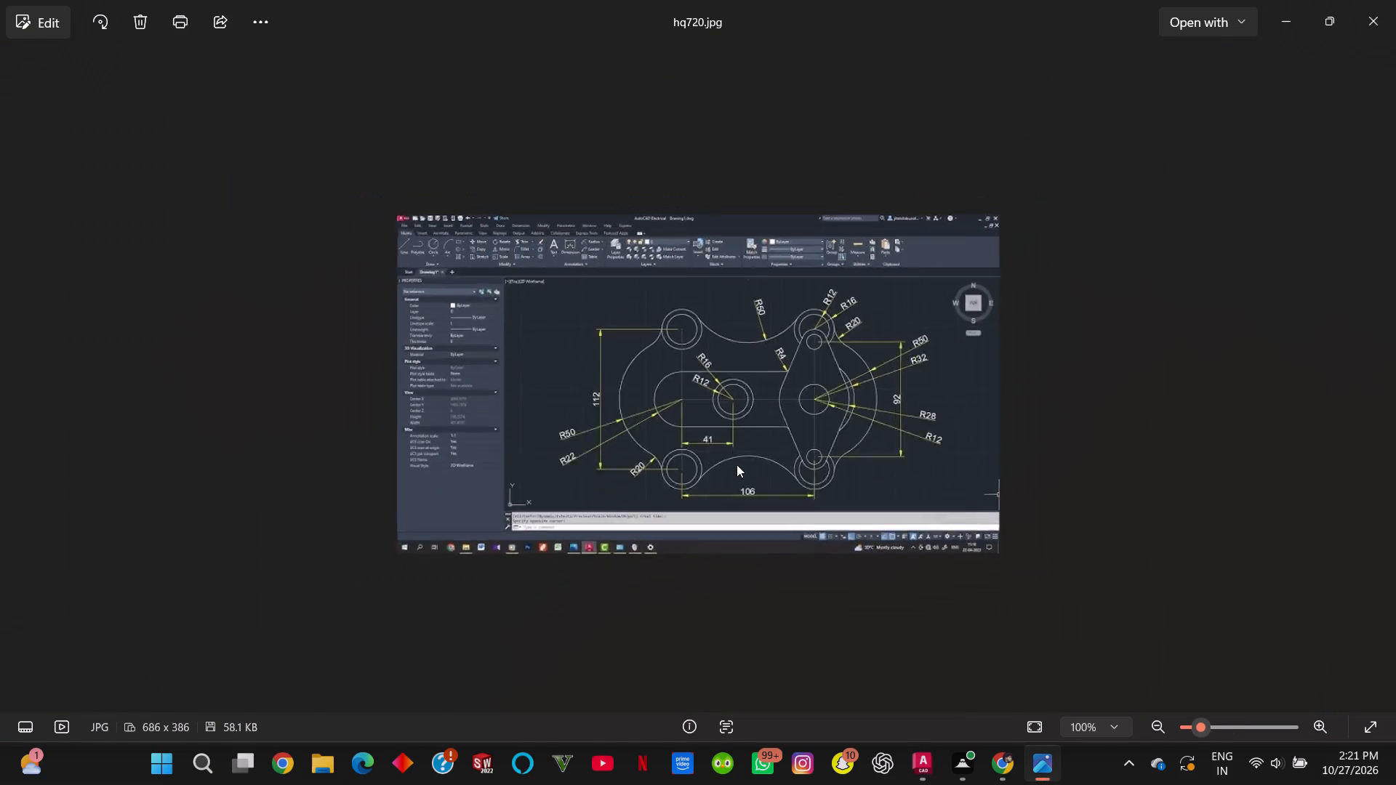
{"action": "scroll", "coordinate": [893, 361], "scroll_direction": "up", "scroll_amount": 3}
{"action": "scroll", "coordinate": [835, 400], "scroll_direction": "up", "scroll_amount": 6}
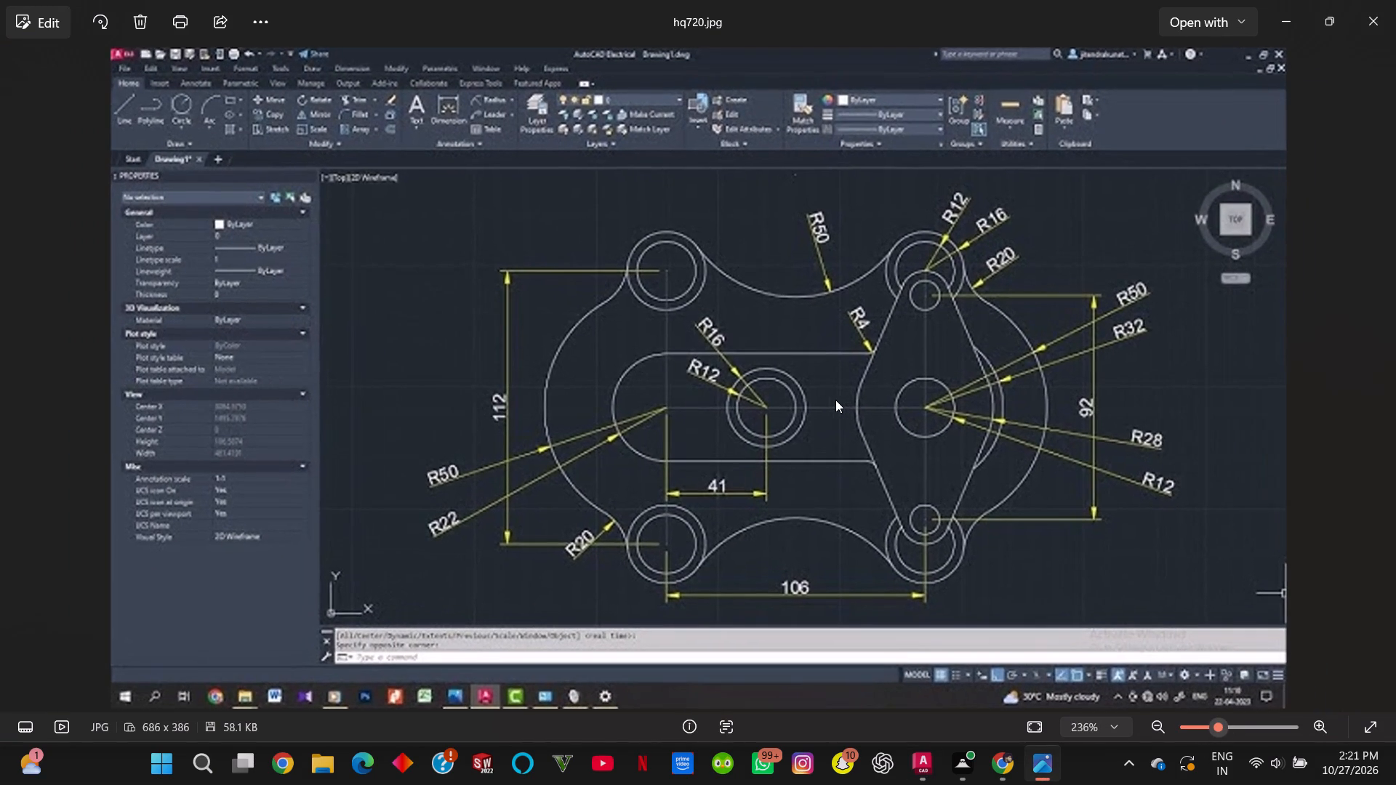
{"action": "key", "text": "alt+Tab"}
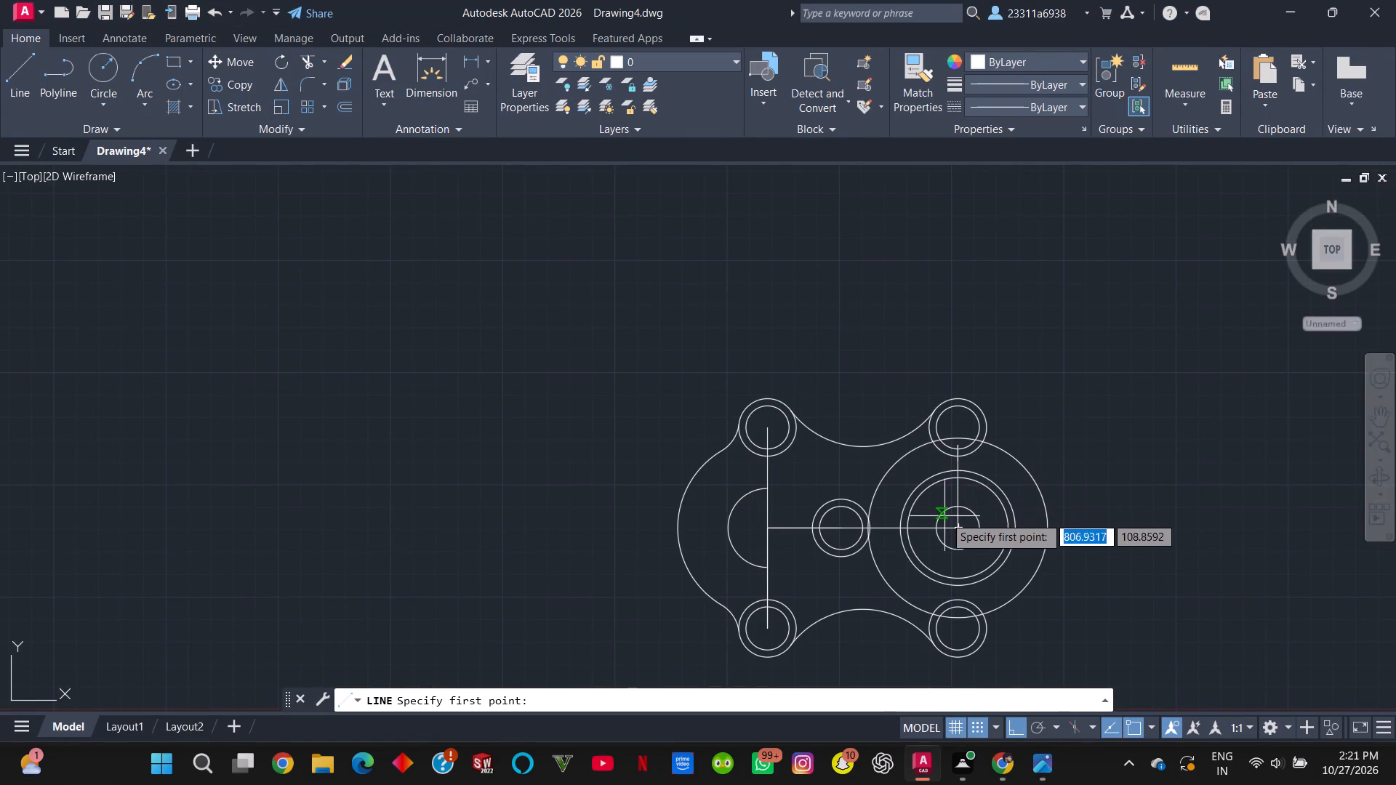
{"action": "scroll", "coordinate": [964, 517], "scroll_direction": "up", "scroll_amount": 3}
{"action": "scroll", "coordinate": [964, 516], "scroll_direction": "down", "scroll_amount": 1}
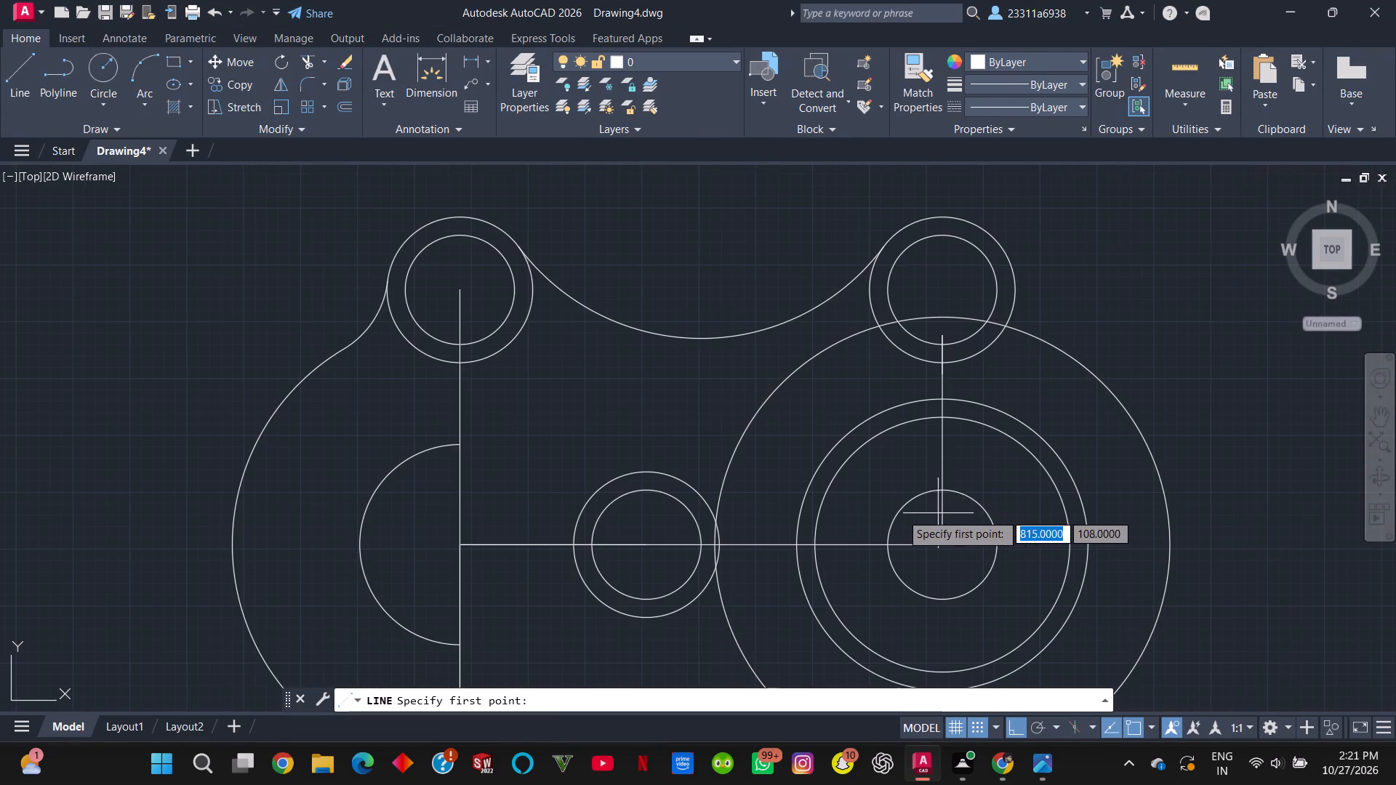
{"action": "key", "text": "alt+Tab"}
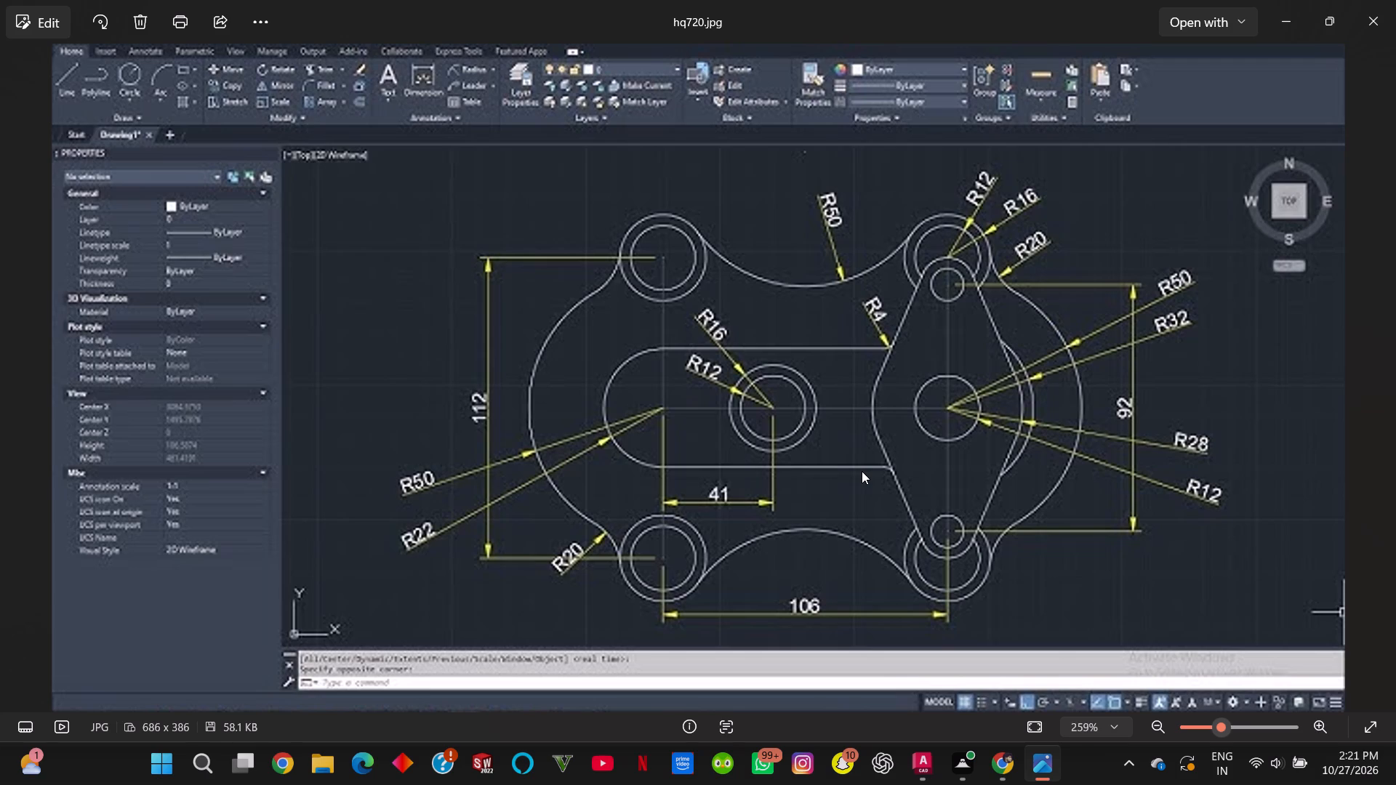
{"action": "key", "text": "alt+Tab"}
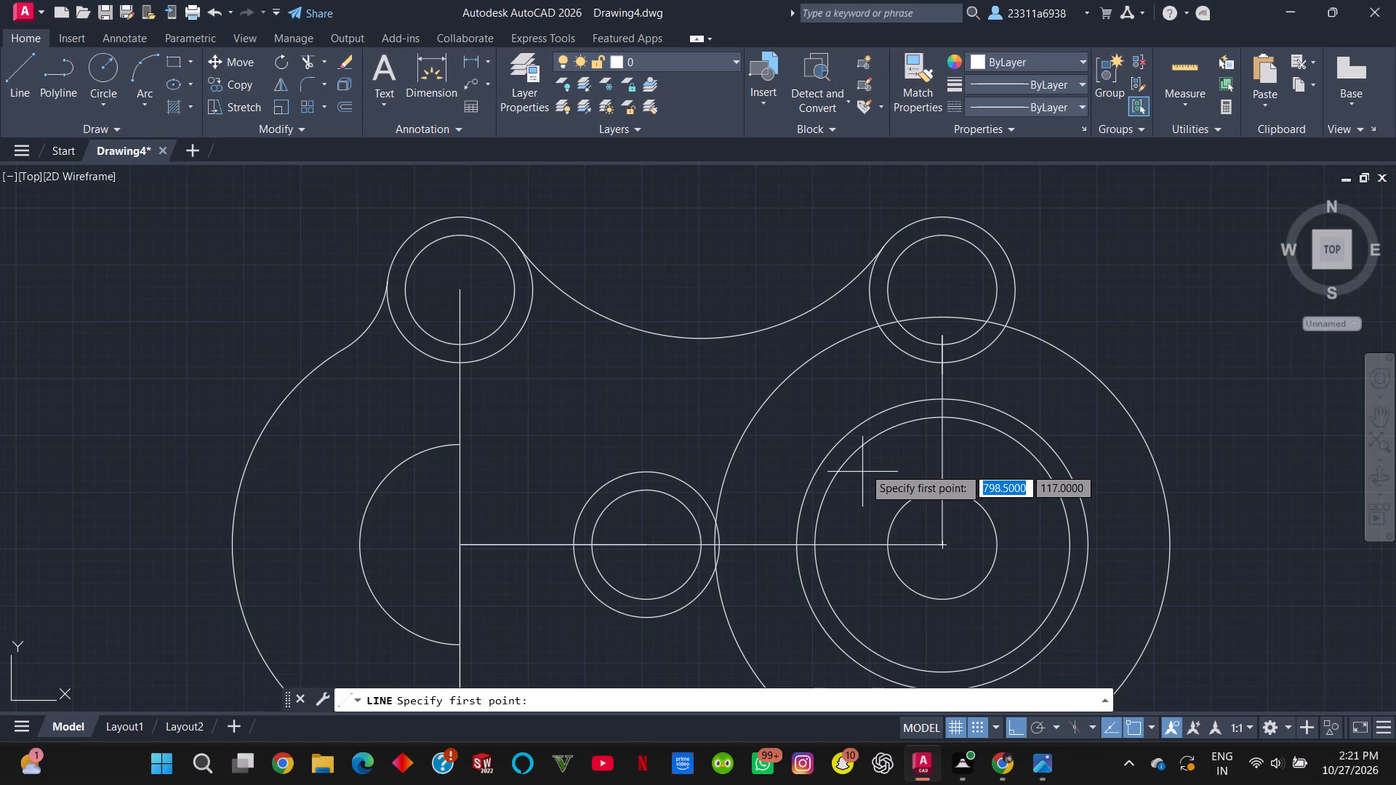
Draw concentric circles of radius 10 and radius 7 centred on the upper end of the right vertical centreline, checking the reference image.
{"action": "left_click", "coordinate": [100, 67]}
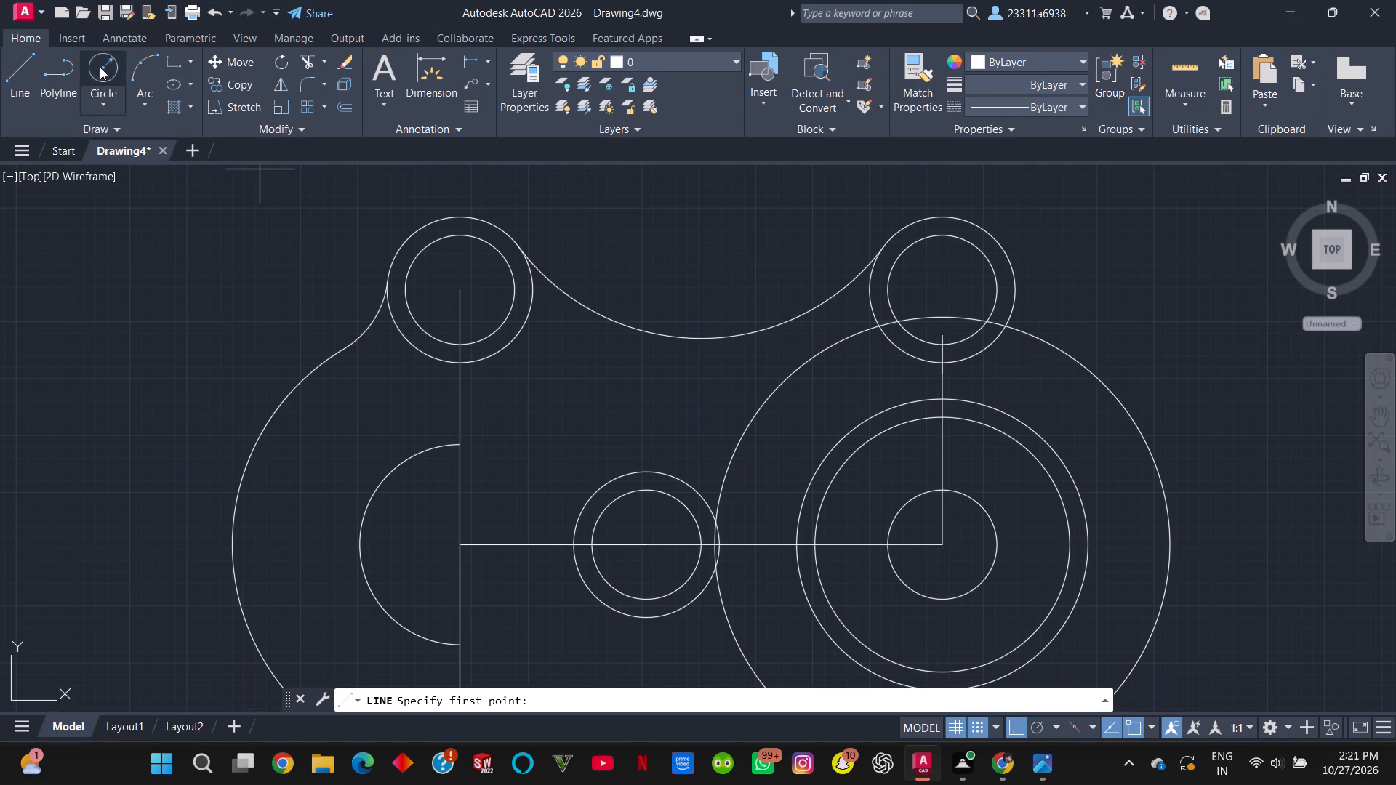
{"action": "left_click", "coordinate": [943, 339]}
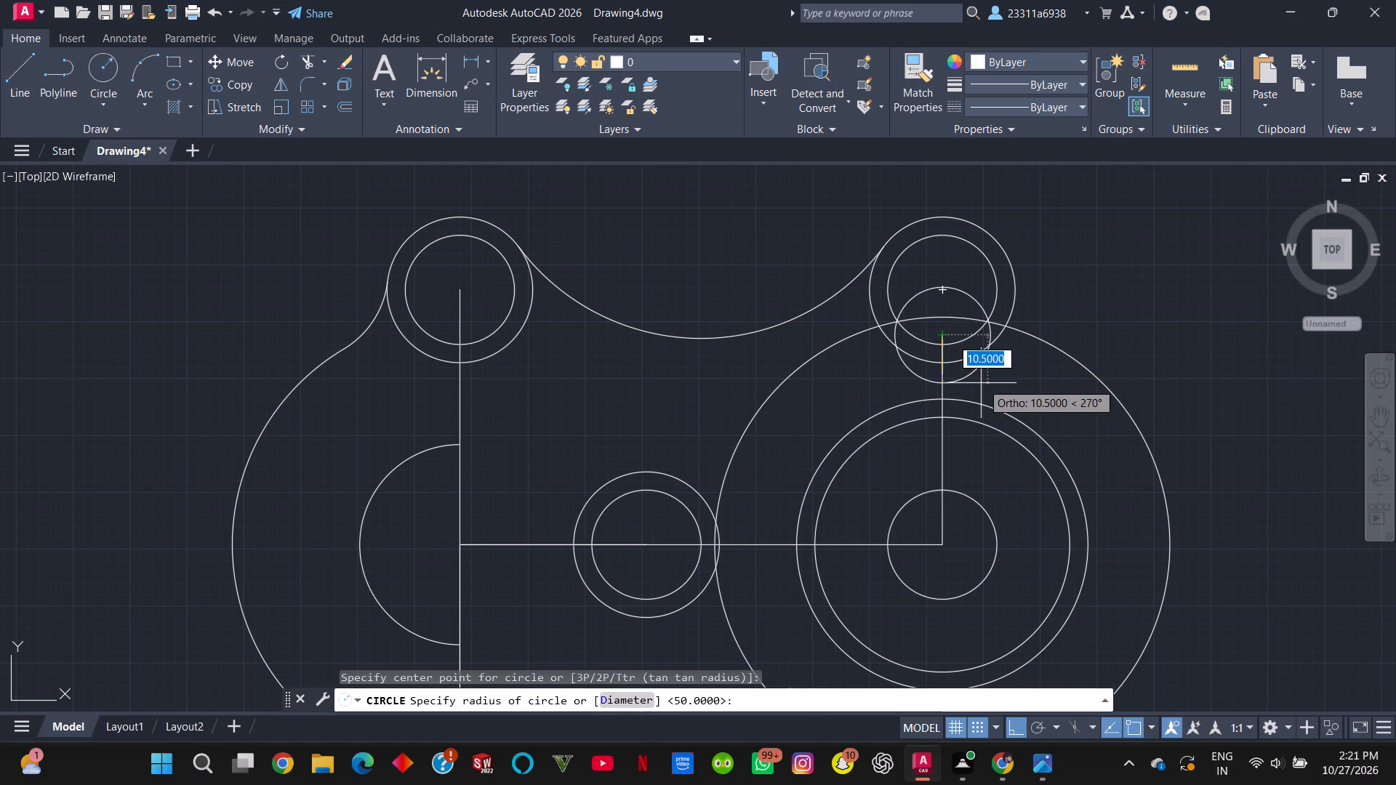
{"action": "type", "text": "10"}
{"action": "key", "text": "Return"}
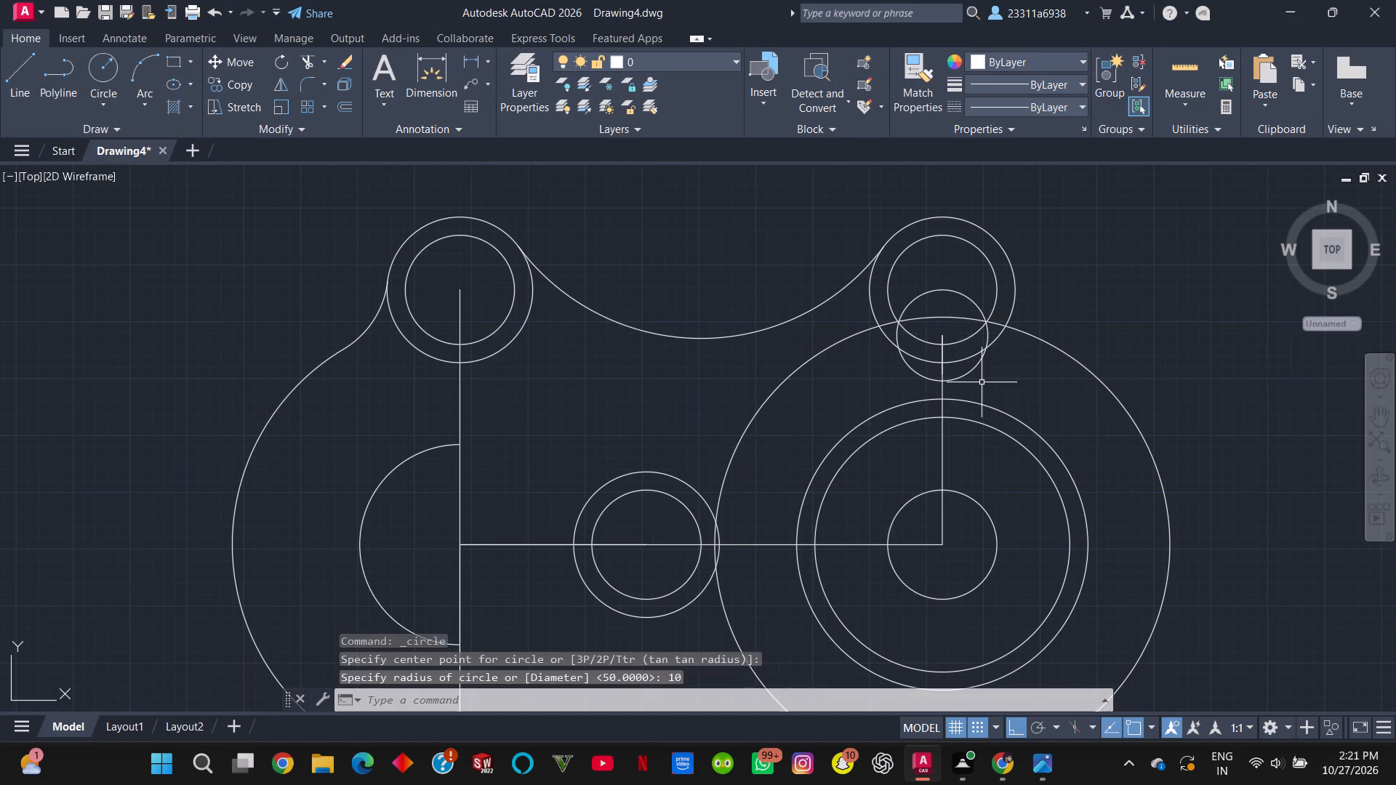
{"action": "key", "text": "alt+Tab"}
{"action": "key", "text": "alt+Tab"}
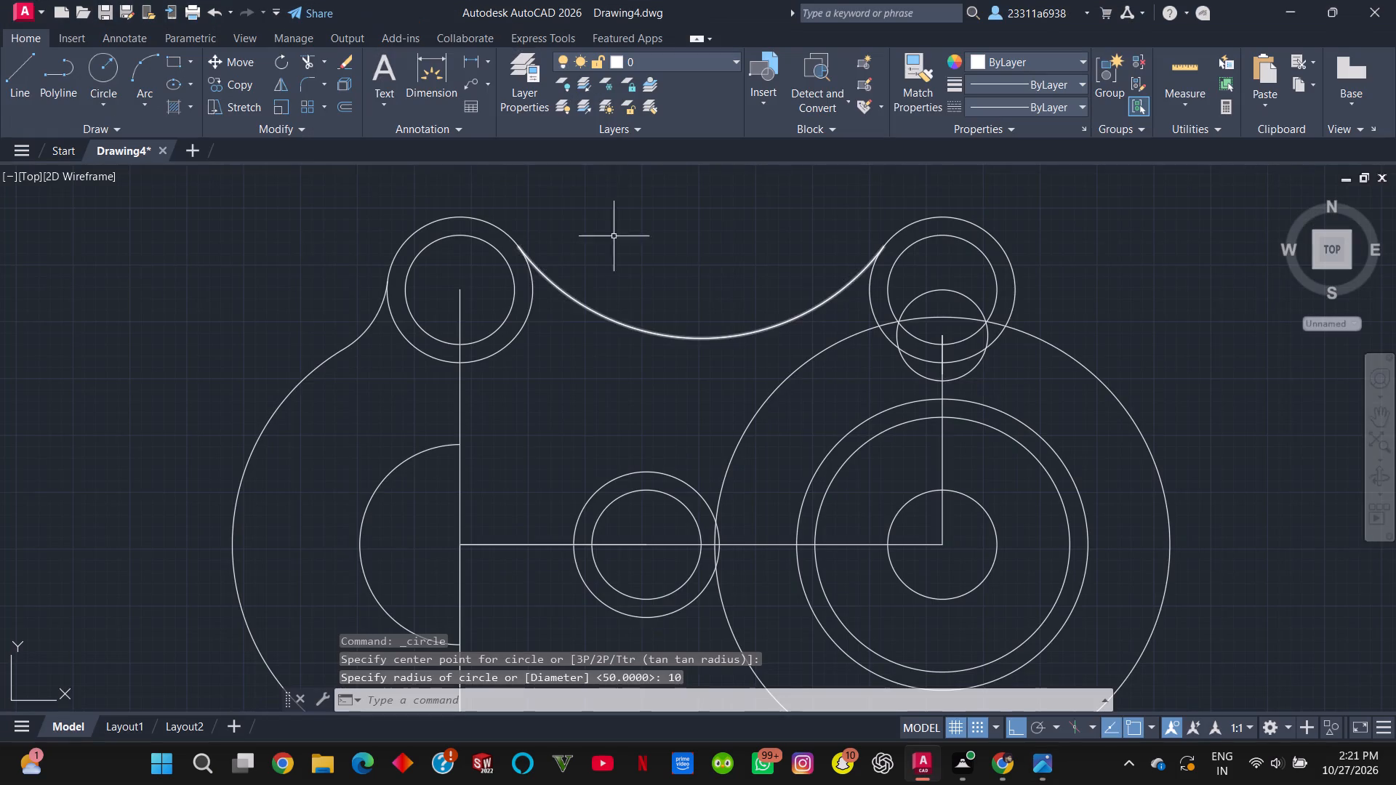
{"action": "left_click", "coordinate": [101, 78]}
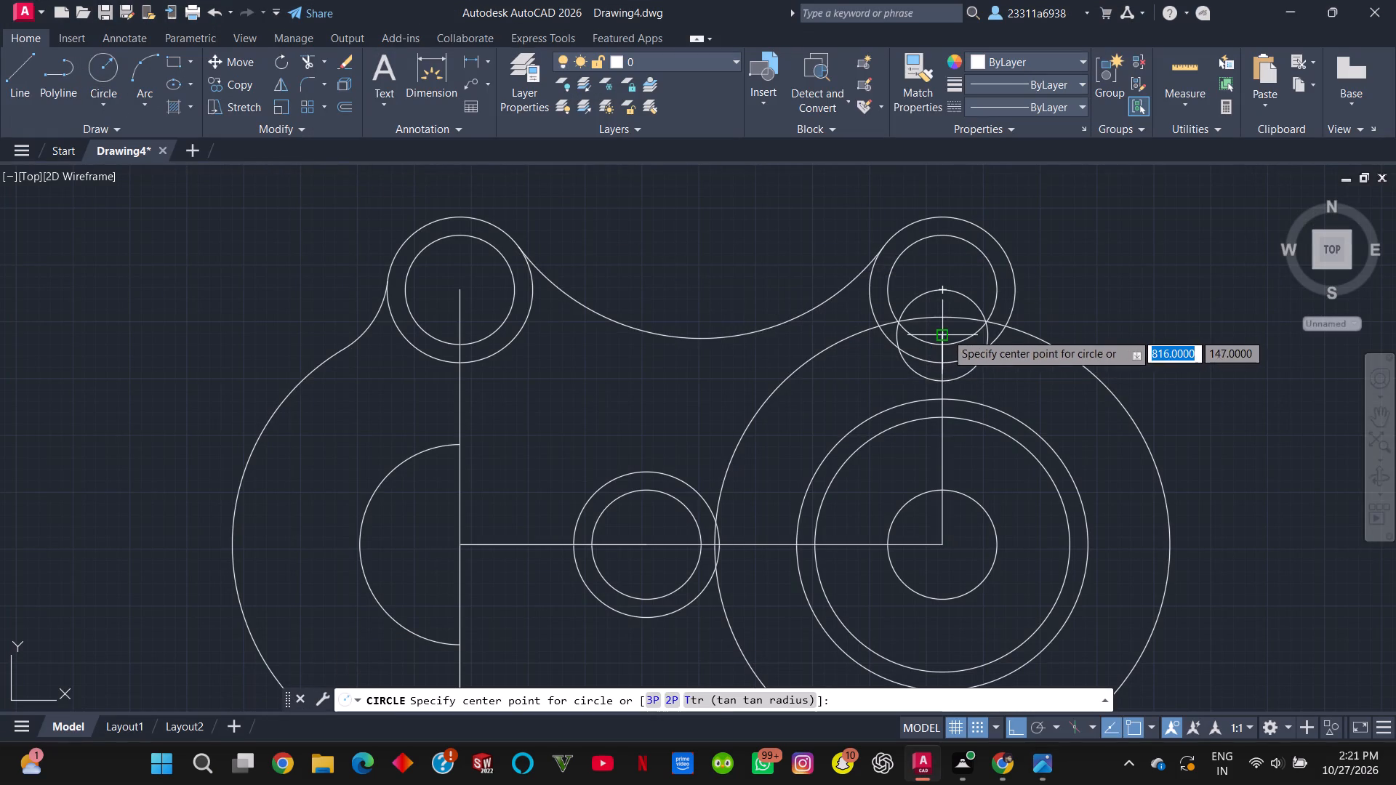
{"action": "left_click", "coordinate": [946, 333]}
{"action": "key", "text": "7"}
{"action": "key", "text": "Return"}
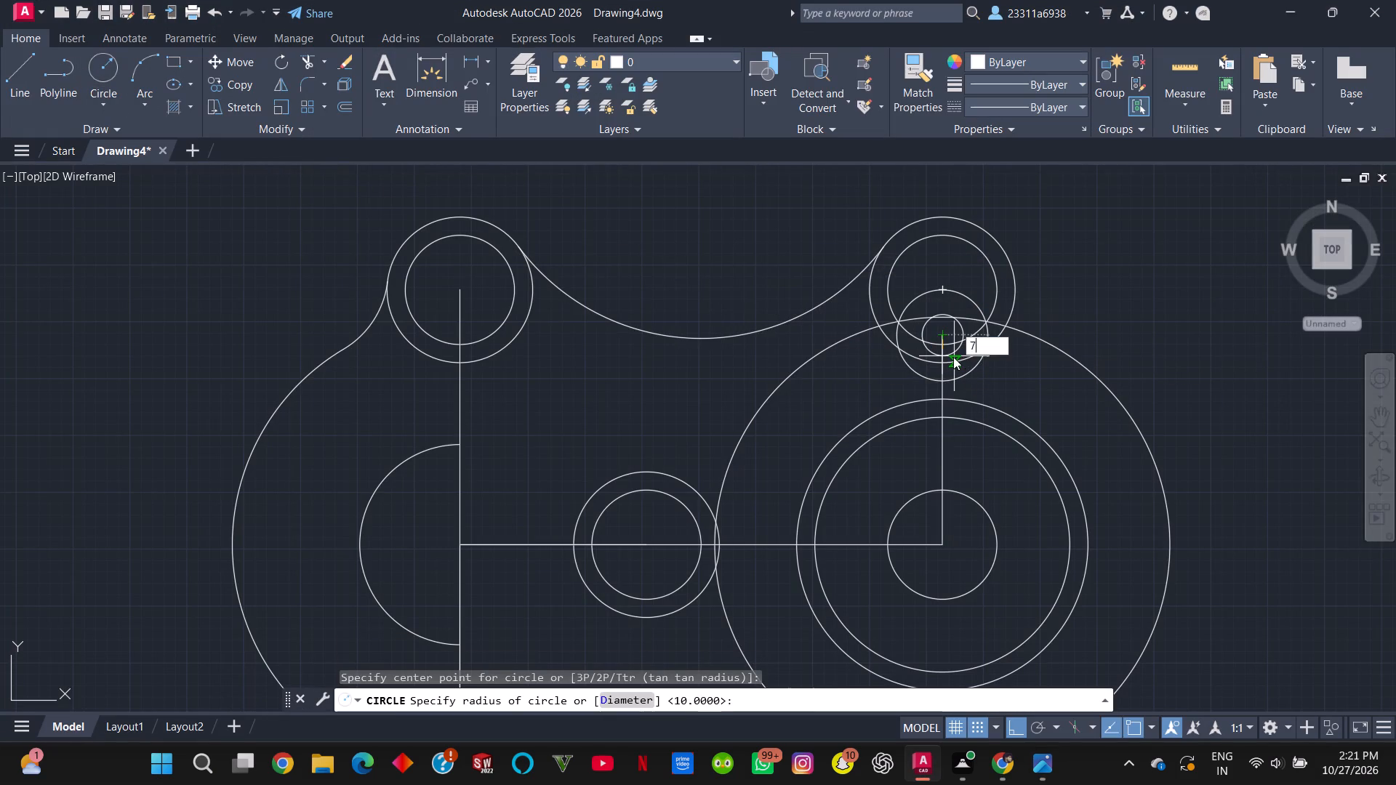
{"action": "key", "text": "alt+Tab"}
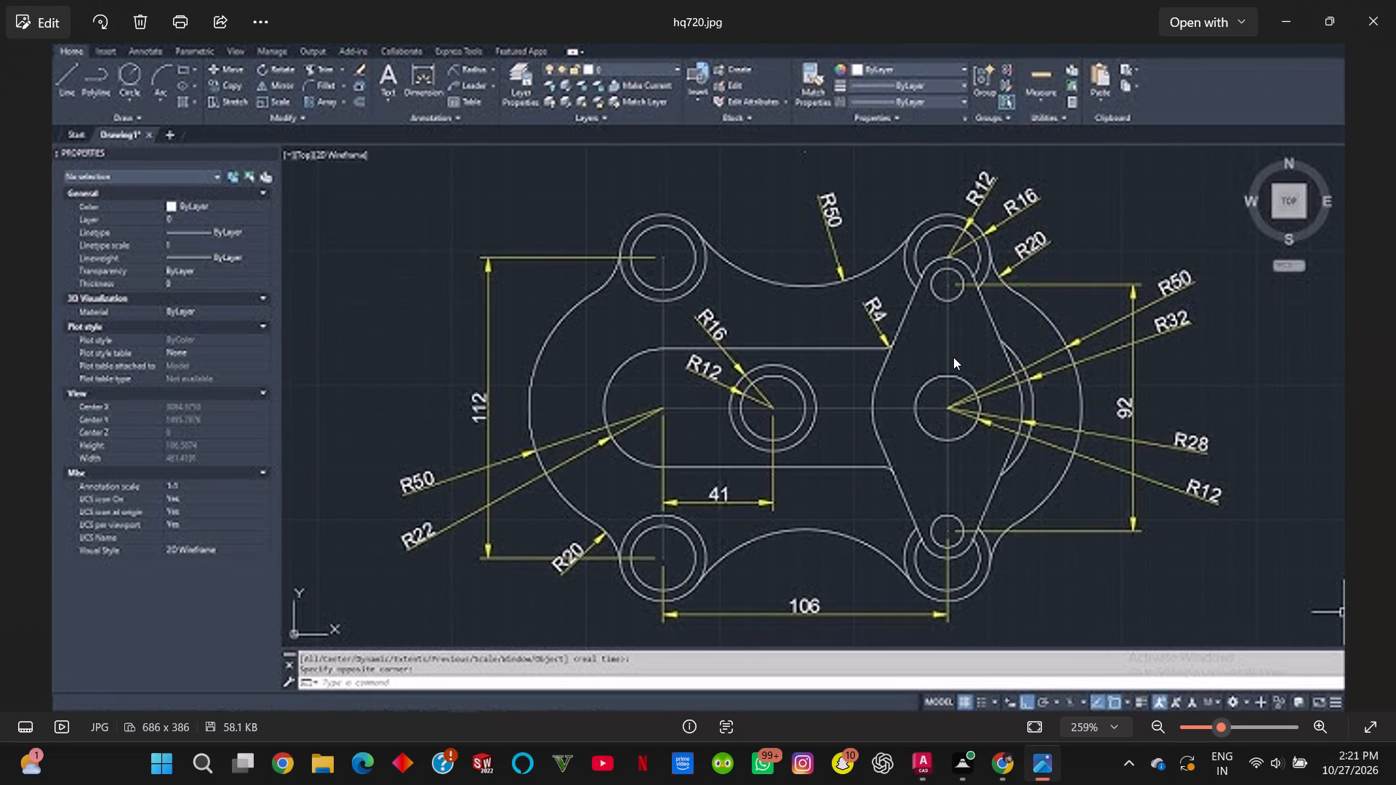
{"action": "key", "text": "alt+Tab"}
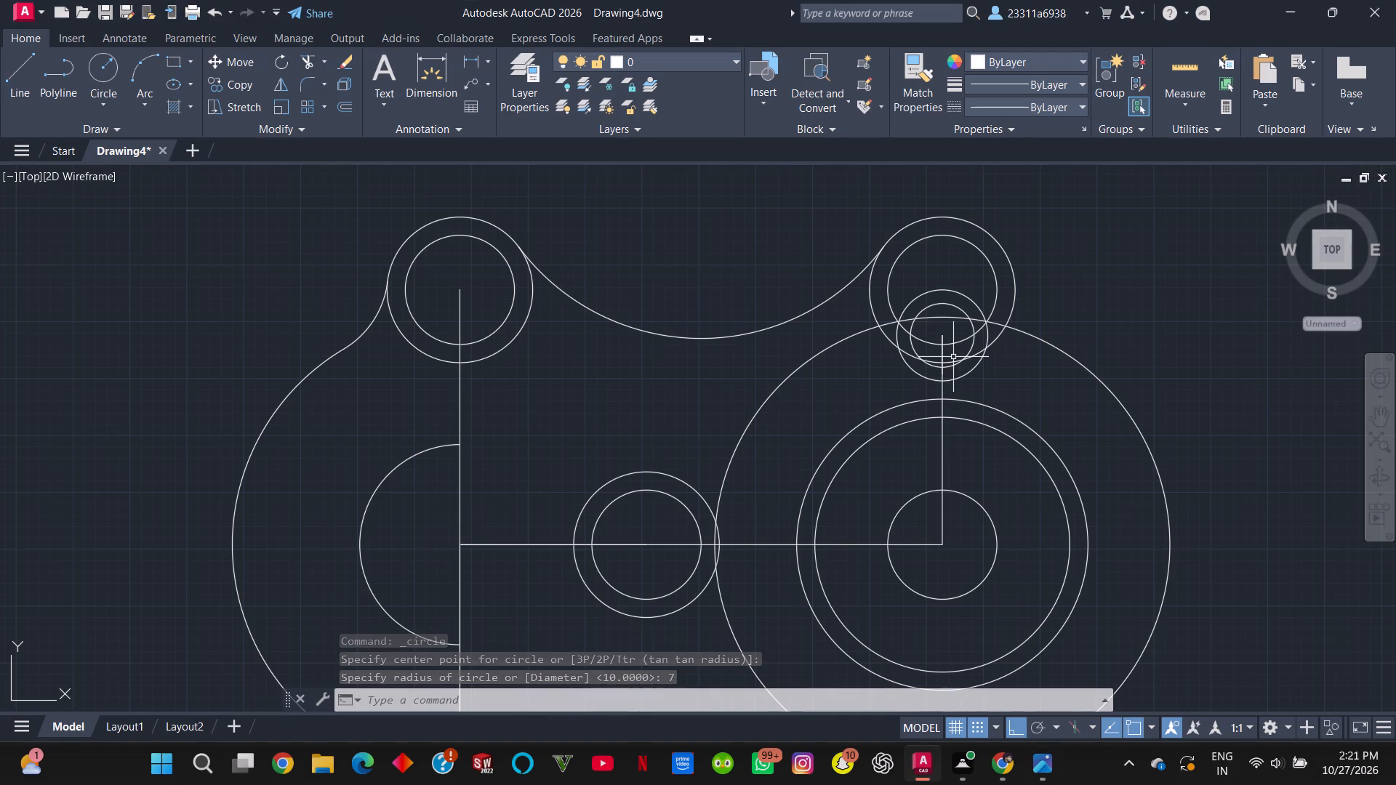
Check the reference image and draw a line from the radius 10 circle's left quadrant to the upper-left side of the radius 28 circle.
{"action": "key", "text": "alt+Tab"}
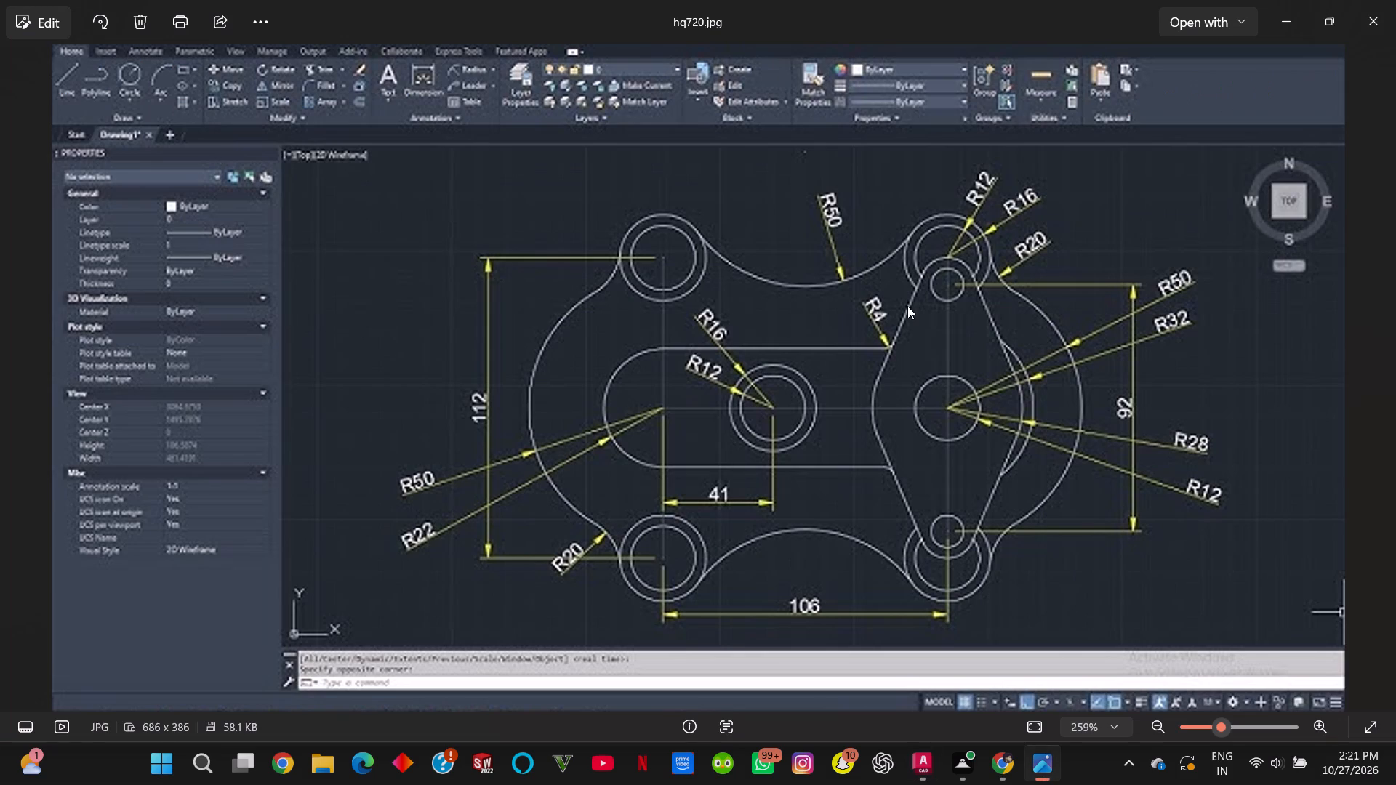
{"action": "key", "text": "alt+Tab"}
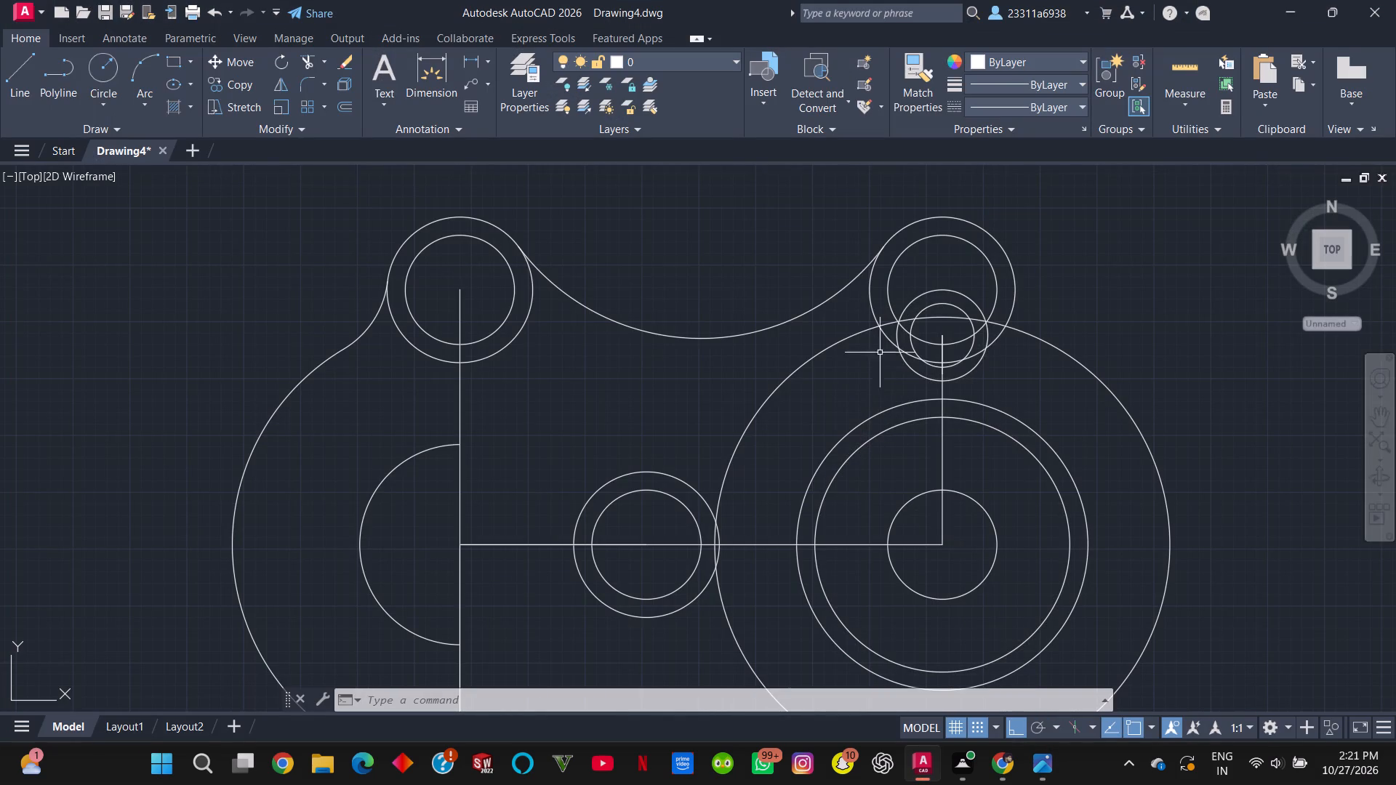
{"action": "double_click", "coordinate": [16, 73]}
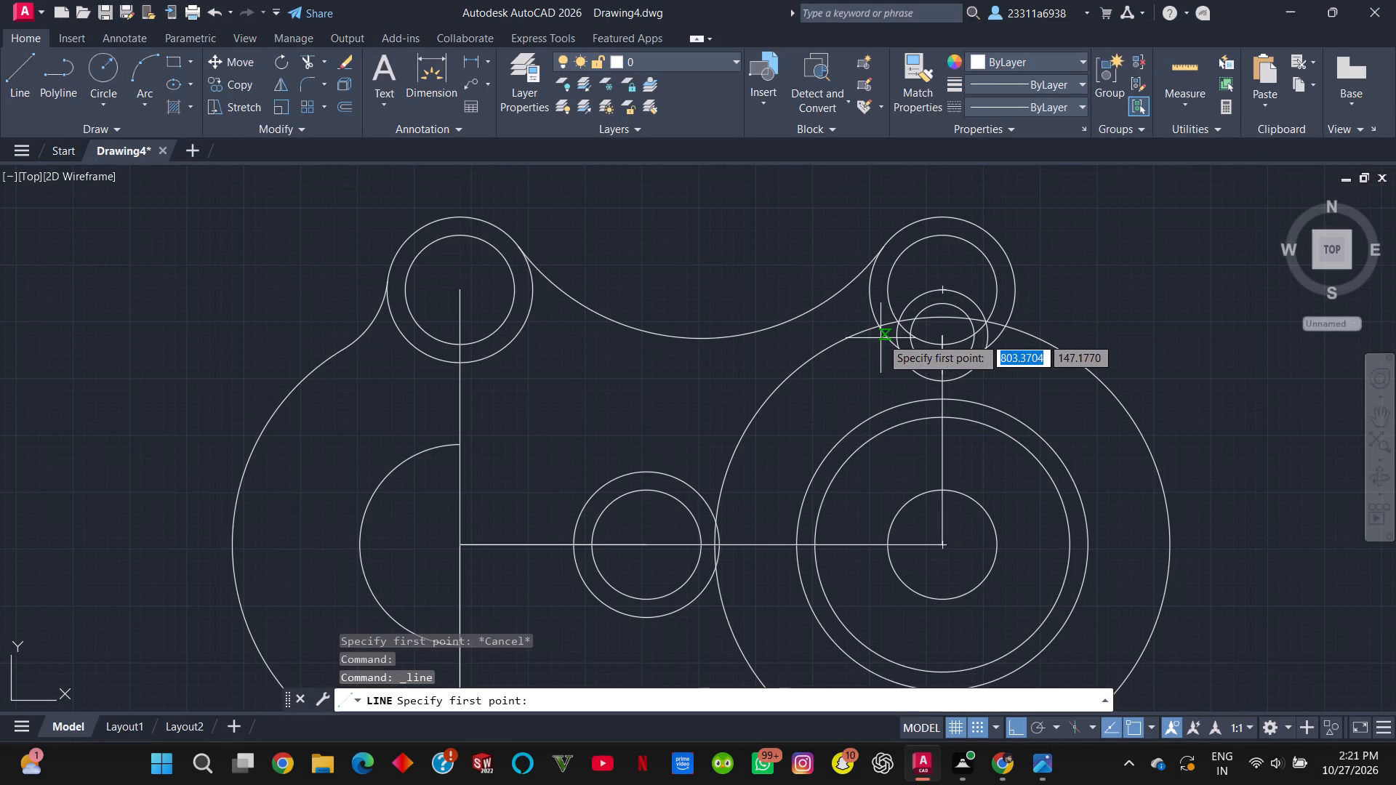
{"action": "left_click", "coordinate": [894, 334]}
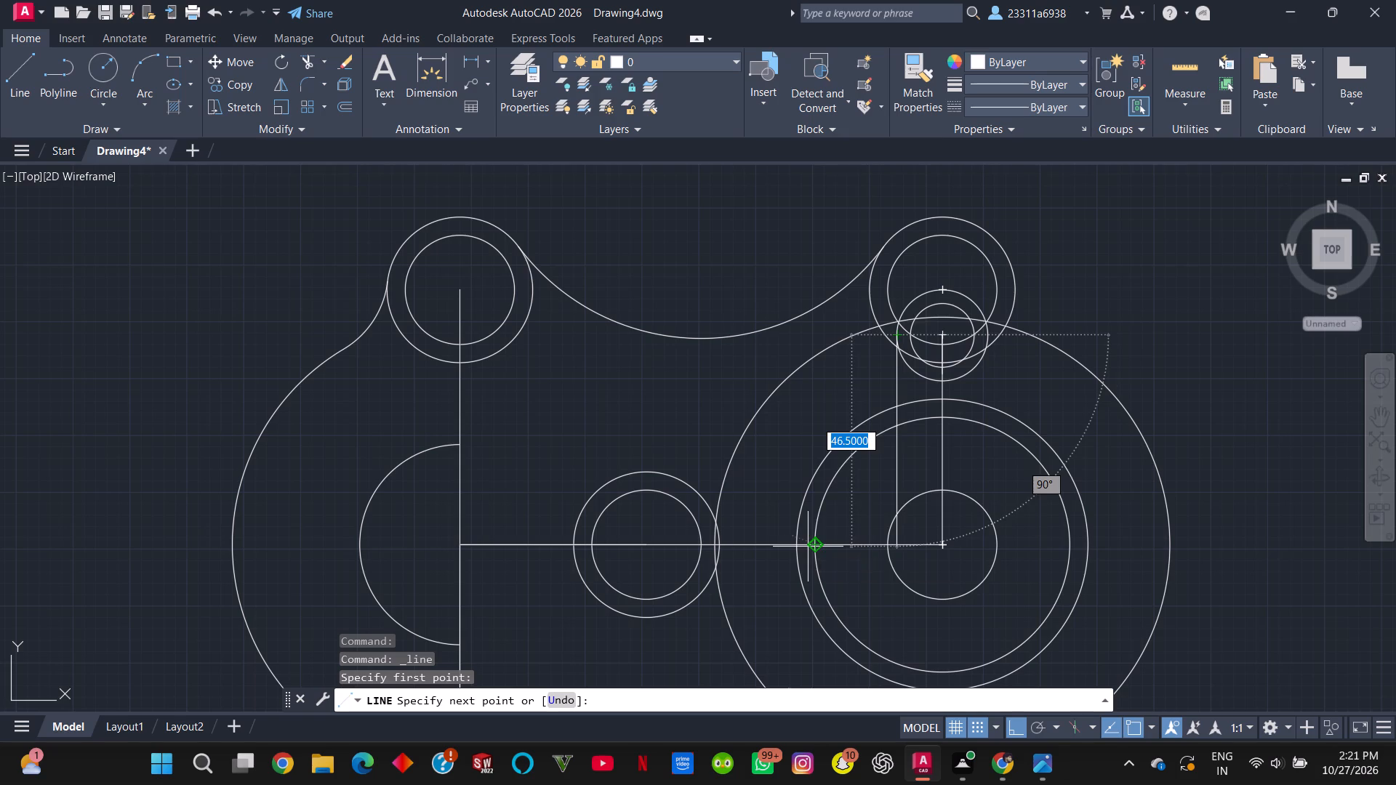
{"action": "left_click", "coordinate": [827, 499]}
{"action": "key", "text": "Escape"}
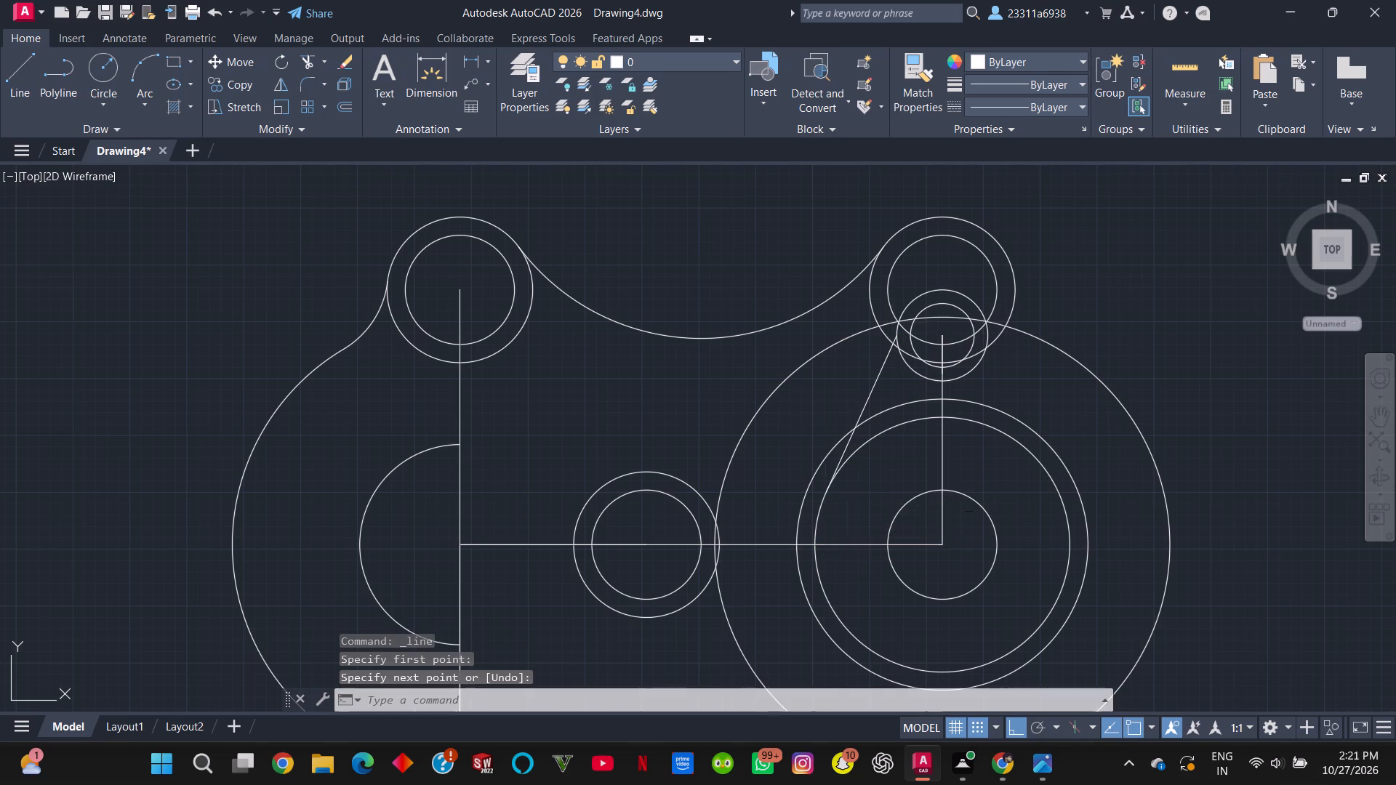
Check the reference image and draw a 56-unit vertical line from the large right circles' centre down to the lower-right corner circles' centre.
{"action": "key", "text": "alt+Tab"}
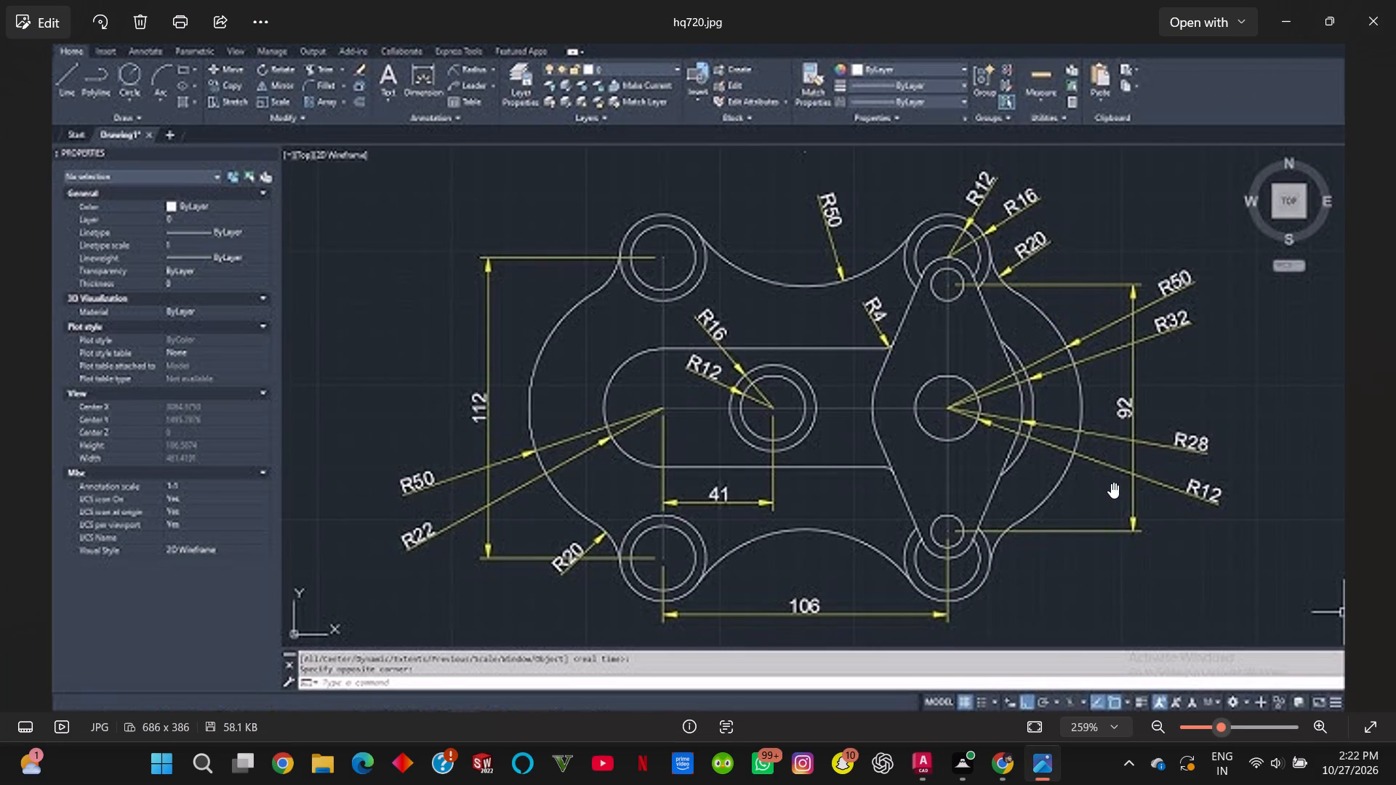
{"action": "middle_click_drag", "start_coordinate": [1111, 471], "coordinate": [1066, 333]}
{"action": "key", "text": "alt+Tab"}
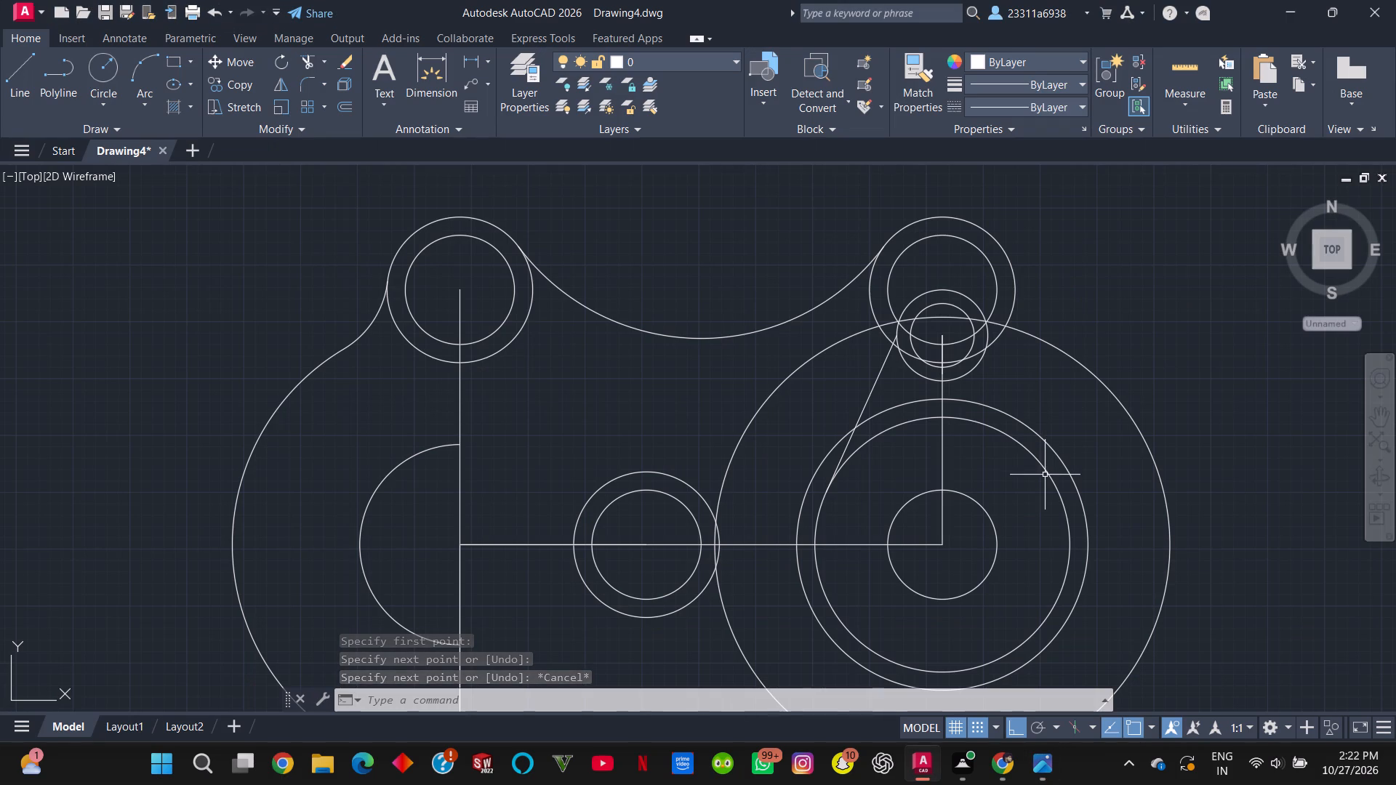
{"action": "middle_click_drag", "start_coordinate": [1038, 429], "coordinate": [1031, 262]}
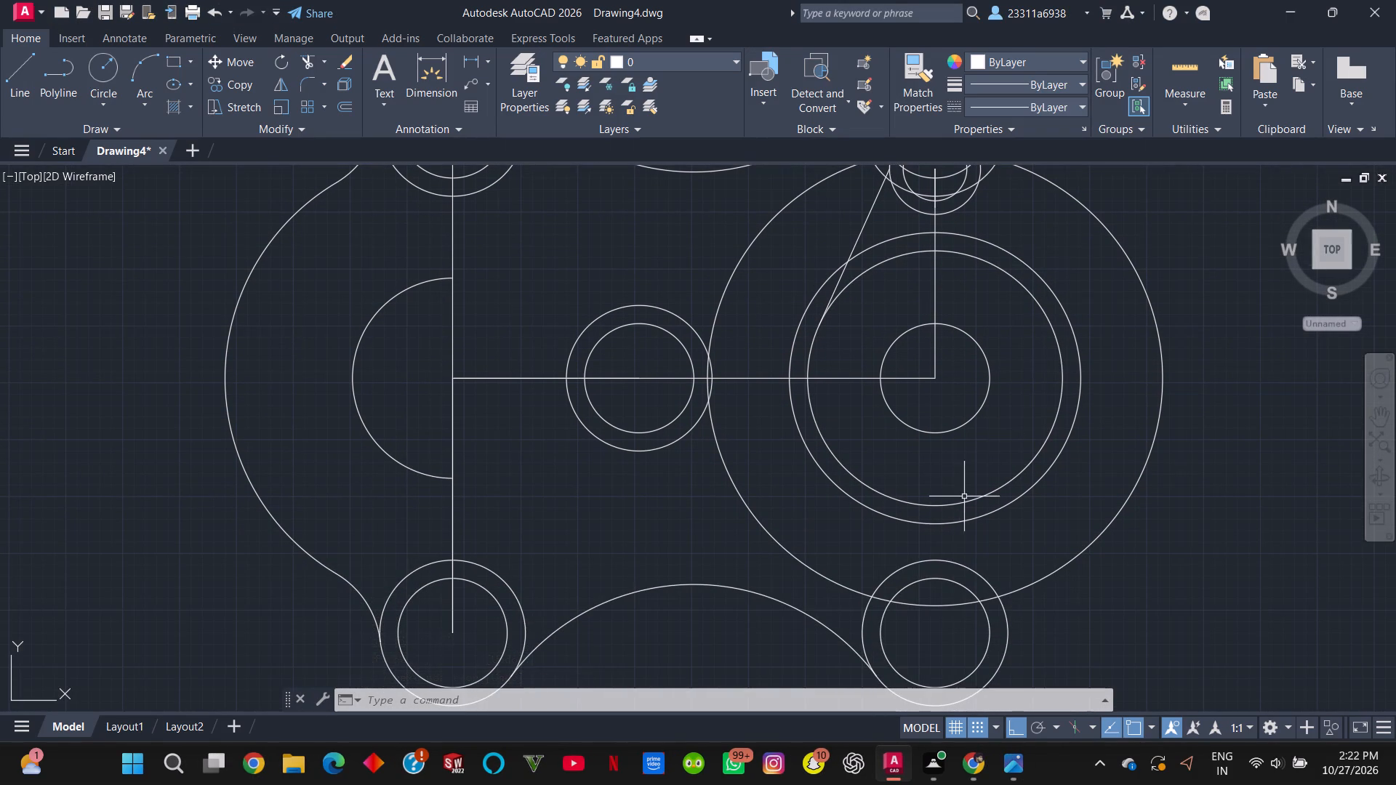
{"action": "key", "text": "l"}
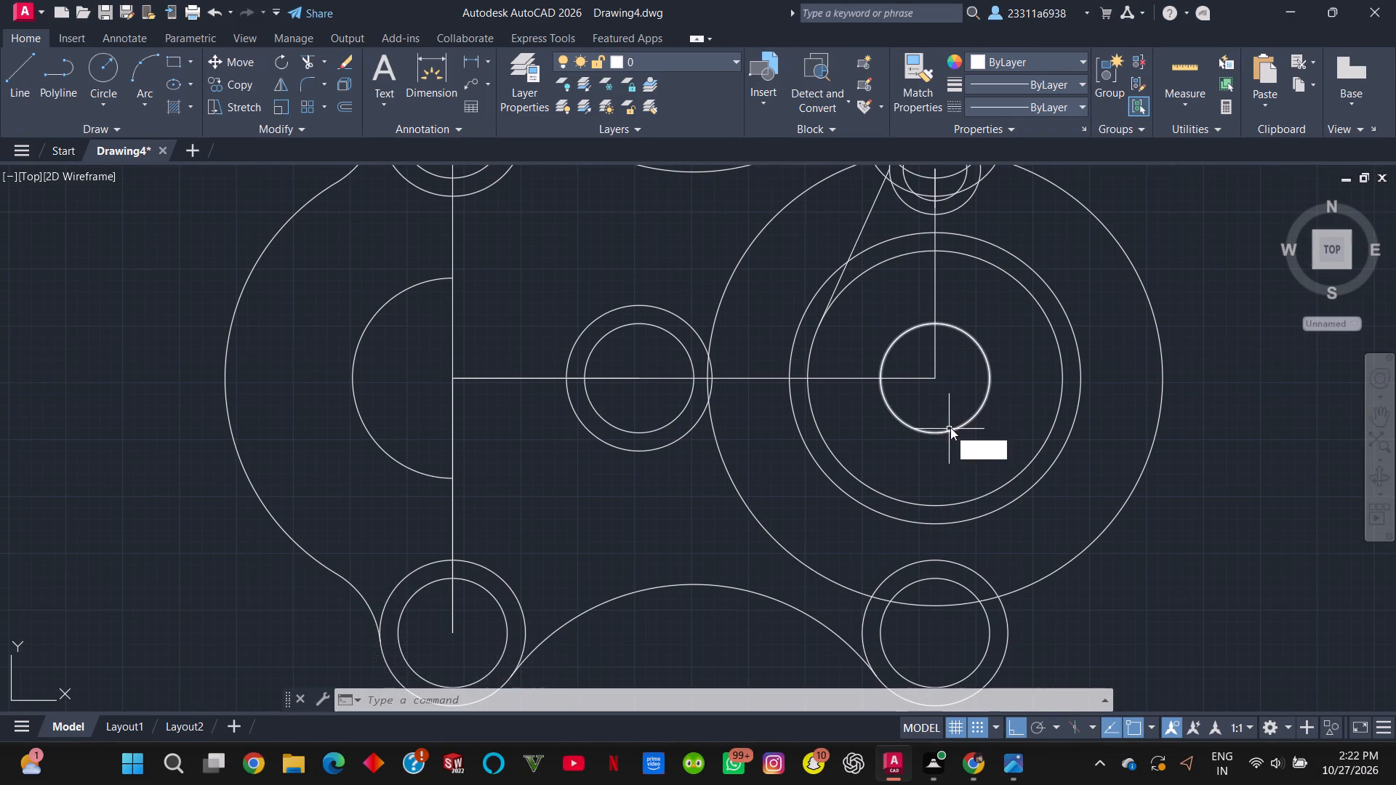
{"action": "key", "text": "Return"}
{"action": "left_click", "coordinate": [935, 377]}
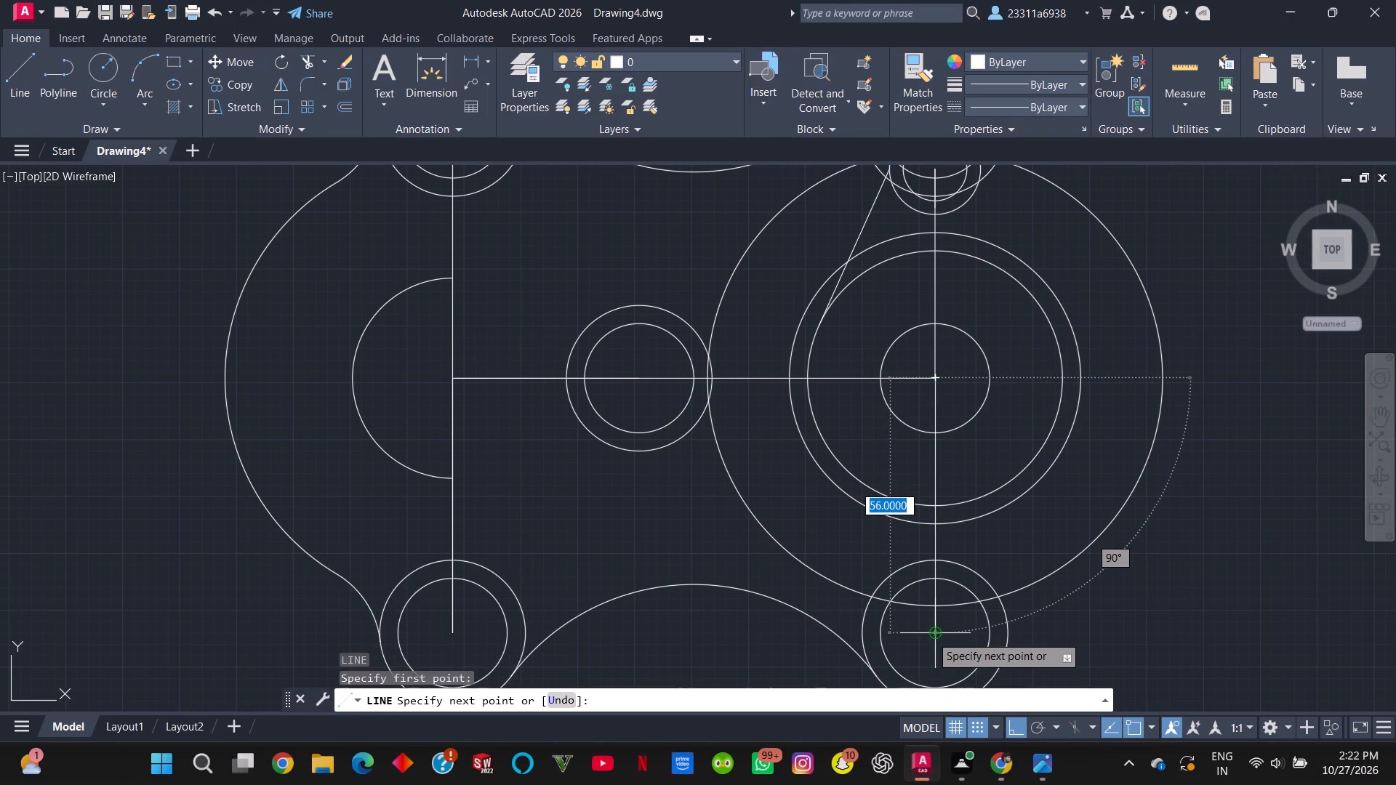
{"action": "left_click", "coordinate": [931, 635]}
{"action": "key", "text": "Escape"}
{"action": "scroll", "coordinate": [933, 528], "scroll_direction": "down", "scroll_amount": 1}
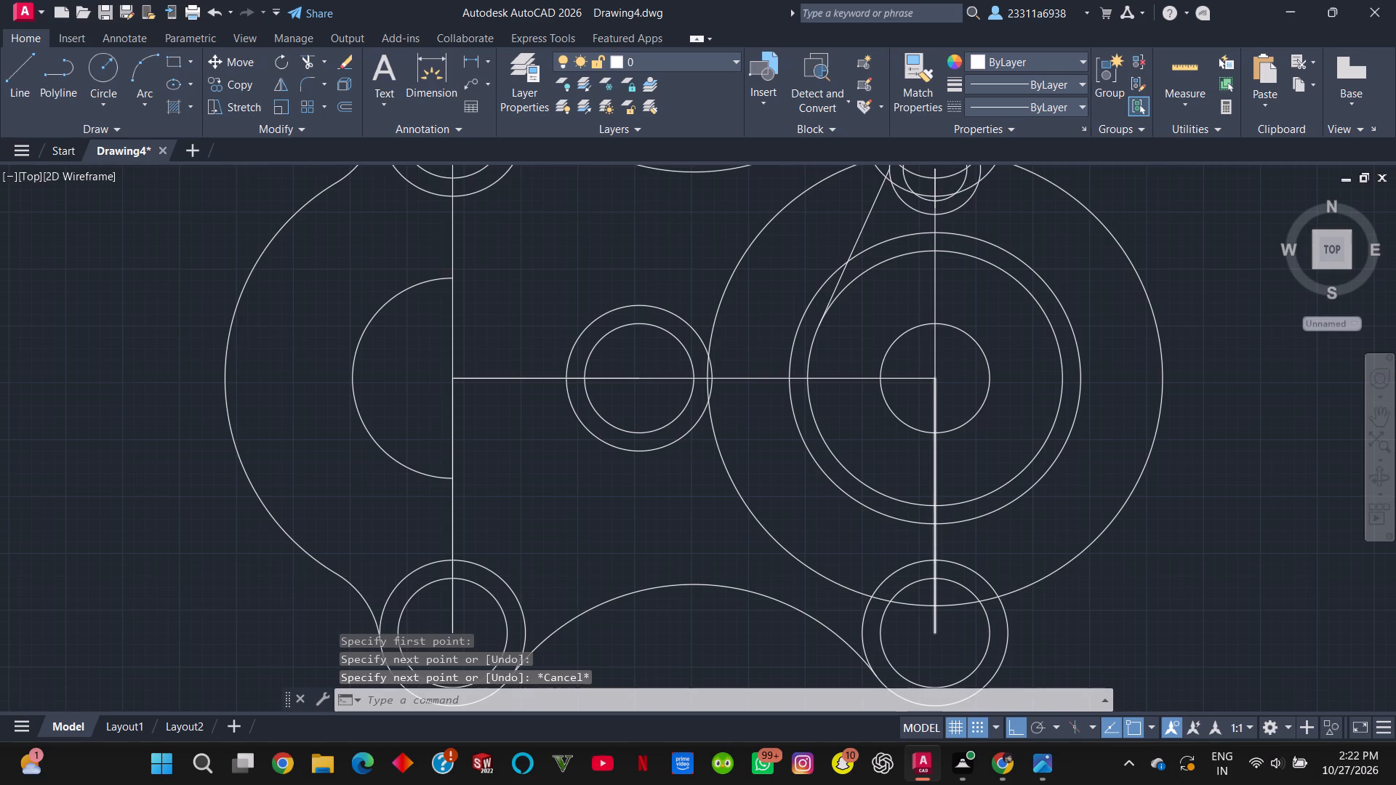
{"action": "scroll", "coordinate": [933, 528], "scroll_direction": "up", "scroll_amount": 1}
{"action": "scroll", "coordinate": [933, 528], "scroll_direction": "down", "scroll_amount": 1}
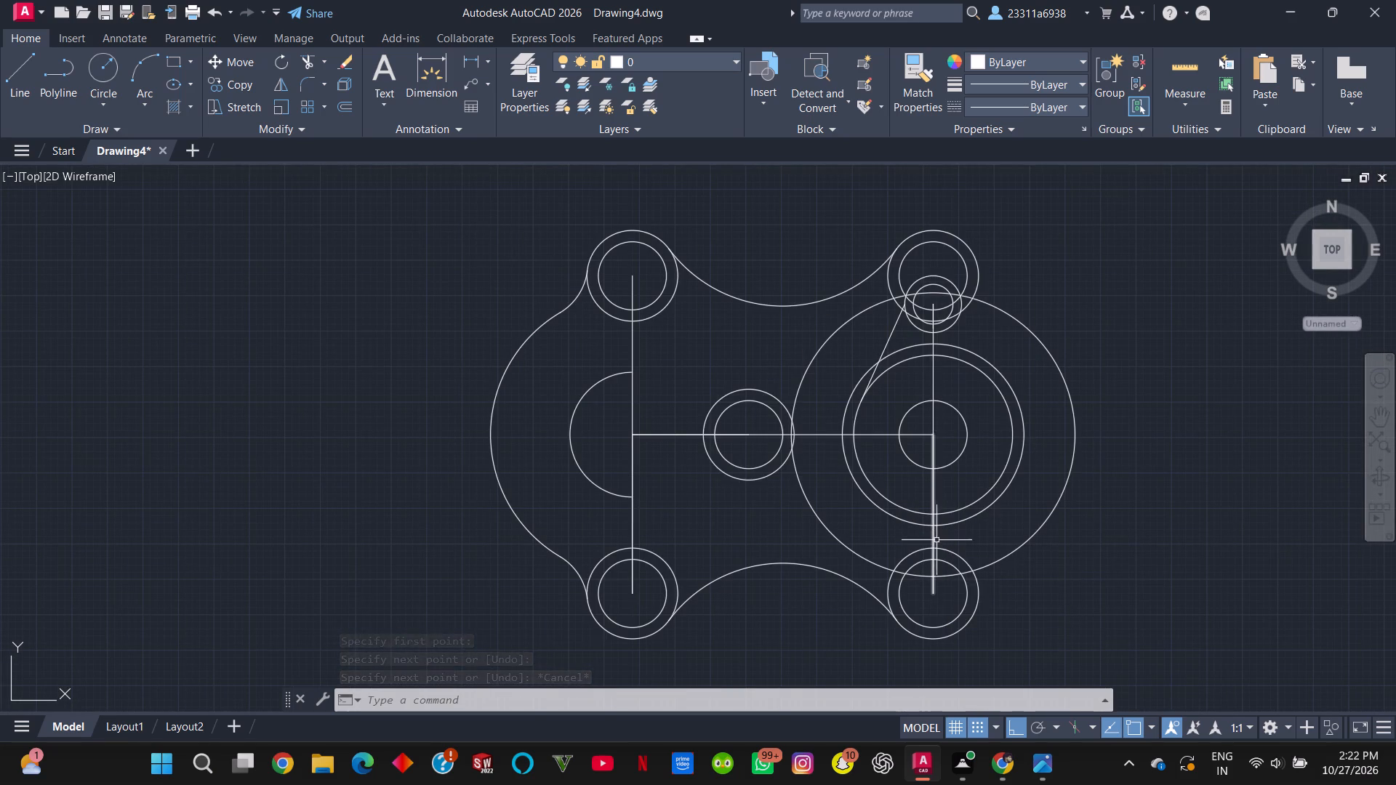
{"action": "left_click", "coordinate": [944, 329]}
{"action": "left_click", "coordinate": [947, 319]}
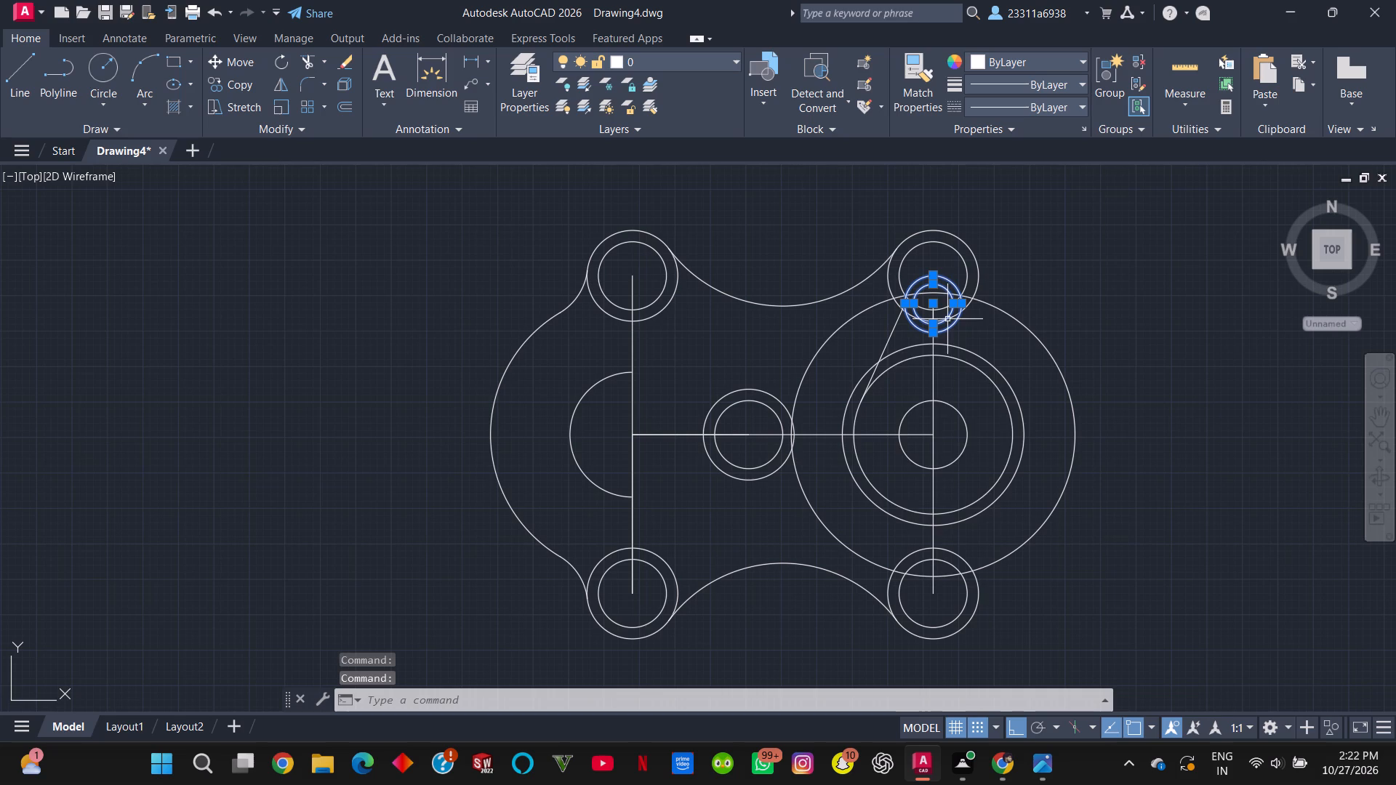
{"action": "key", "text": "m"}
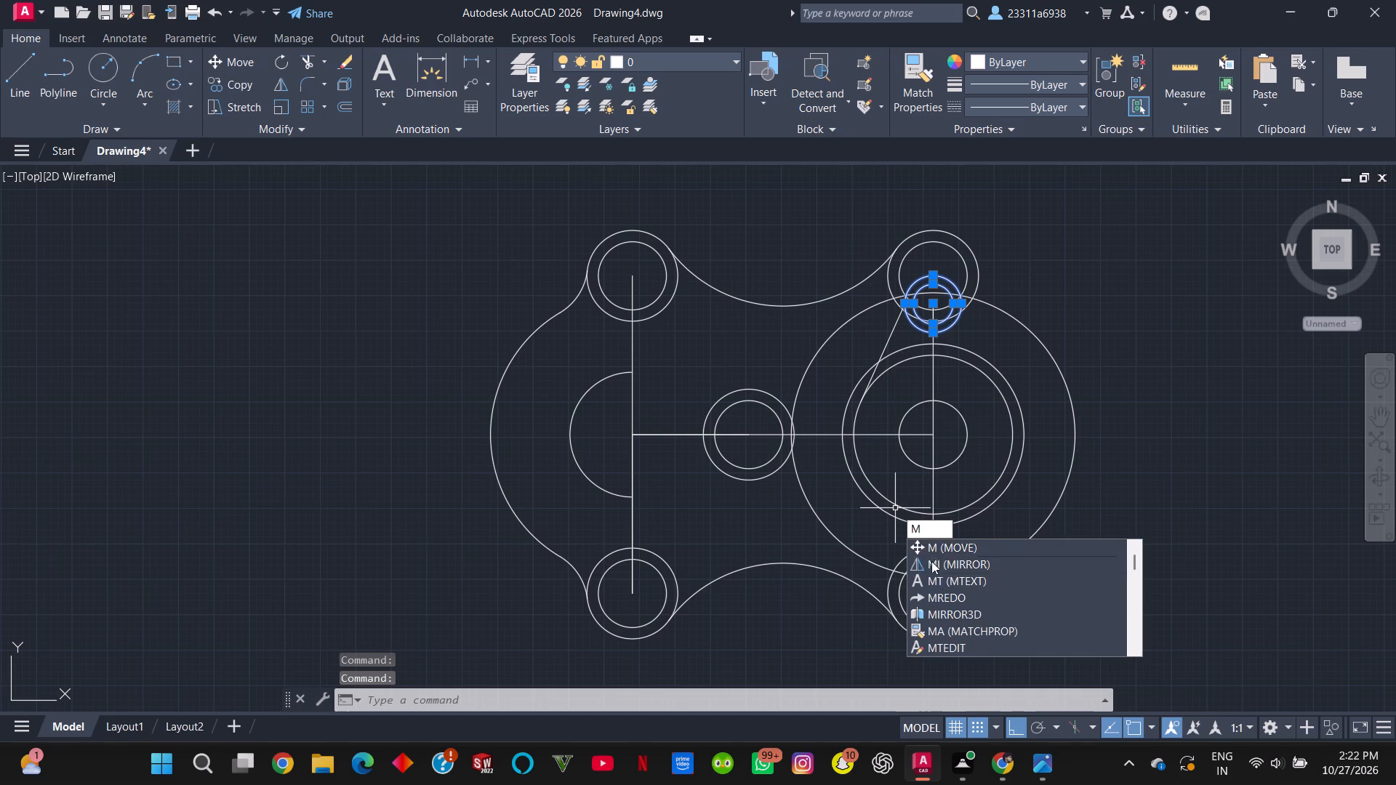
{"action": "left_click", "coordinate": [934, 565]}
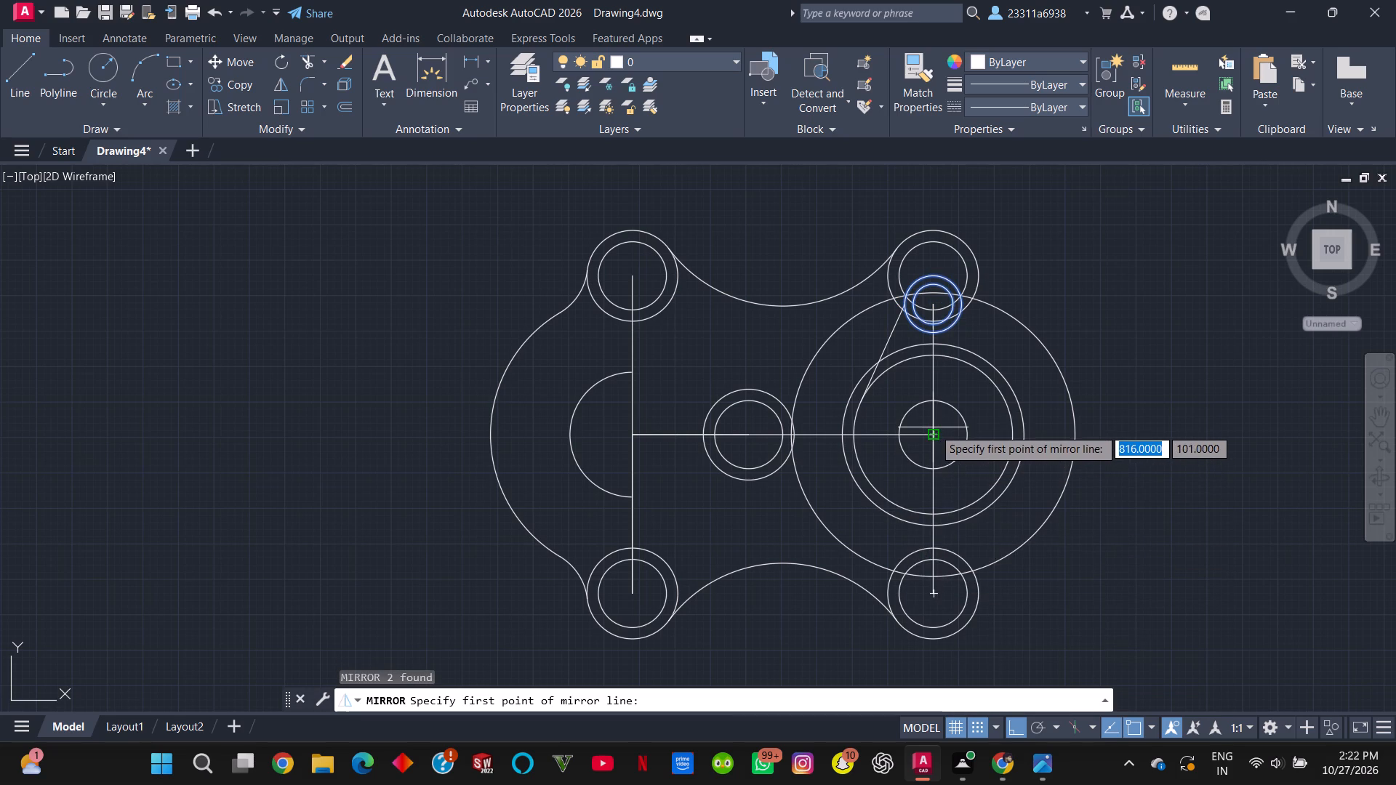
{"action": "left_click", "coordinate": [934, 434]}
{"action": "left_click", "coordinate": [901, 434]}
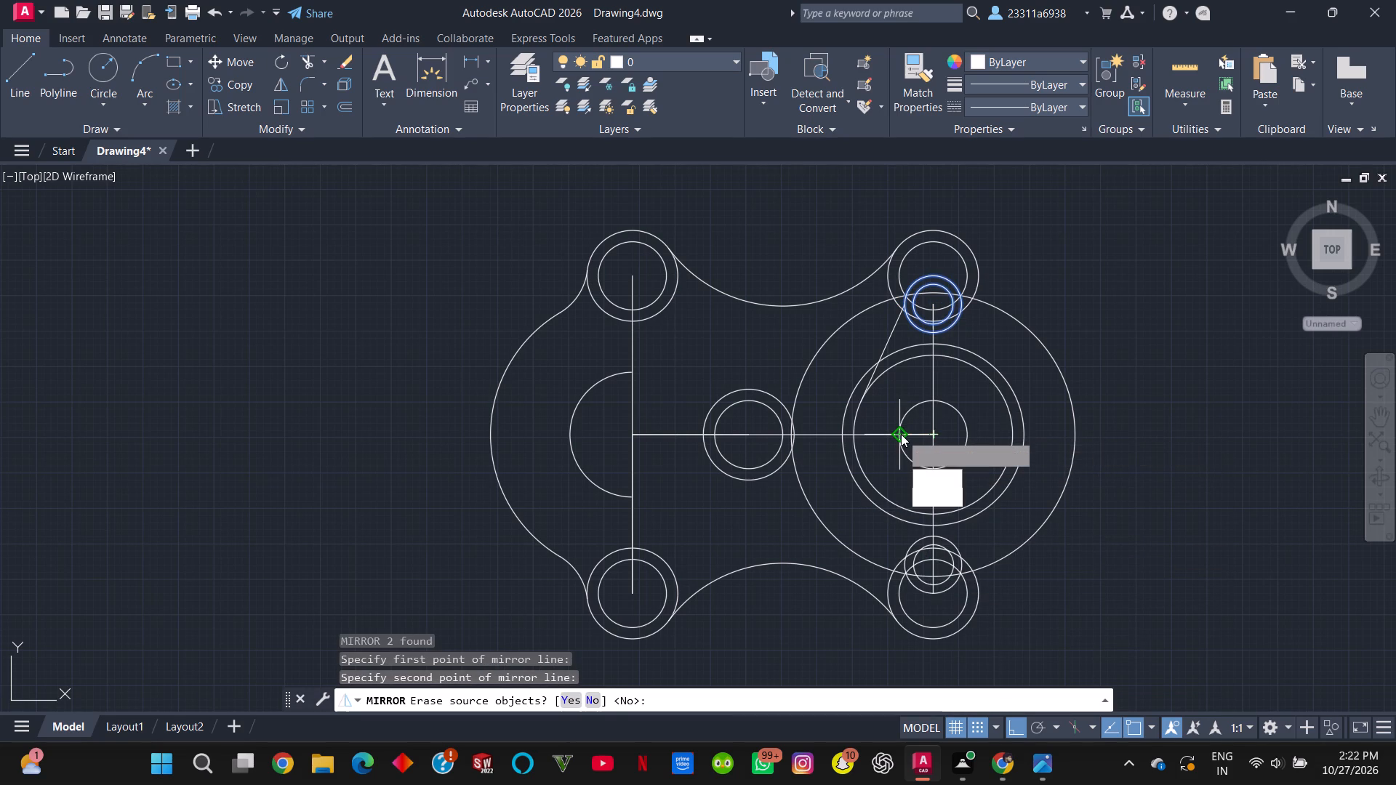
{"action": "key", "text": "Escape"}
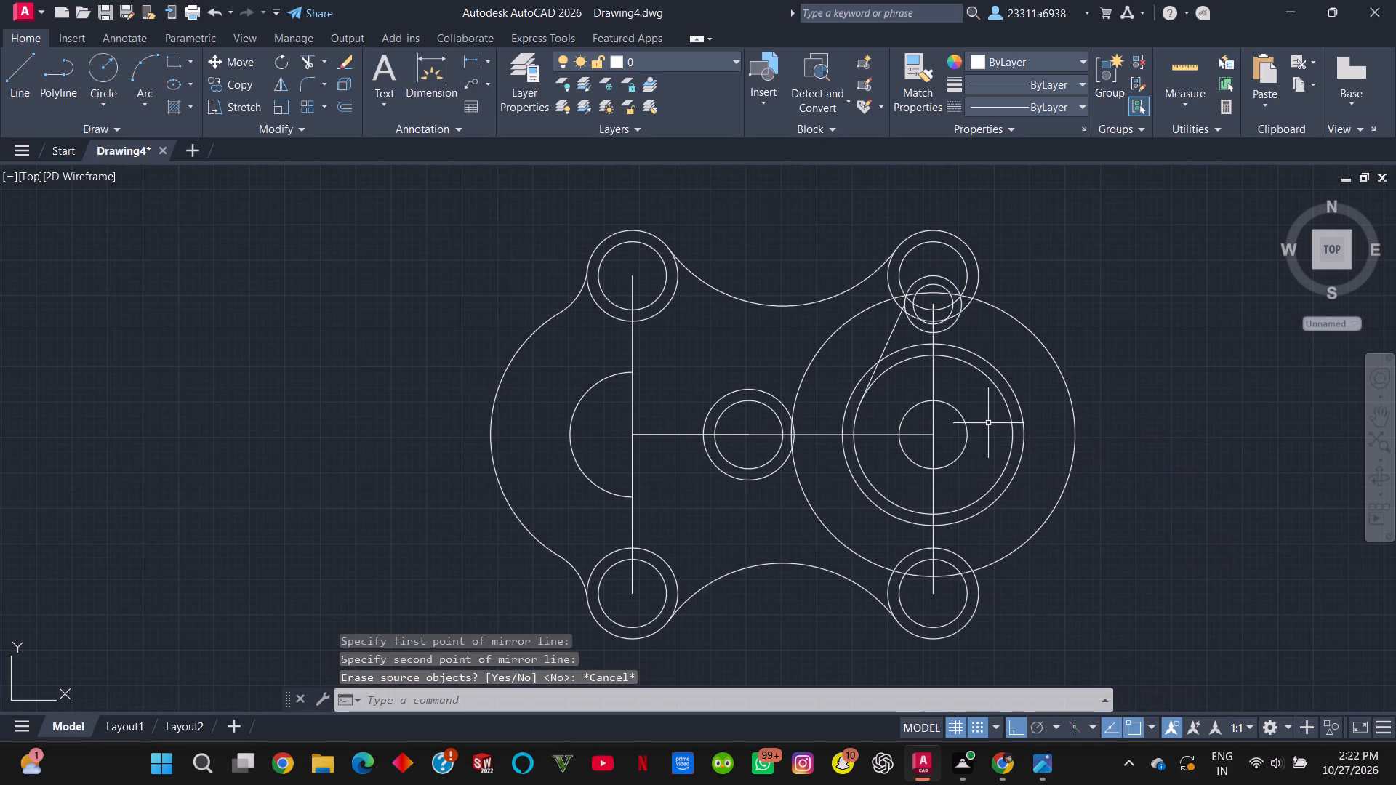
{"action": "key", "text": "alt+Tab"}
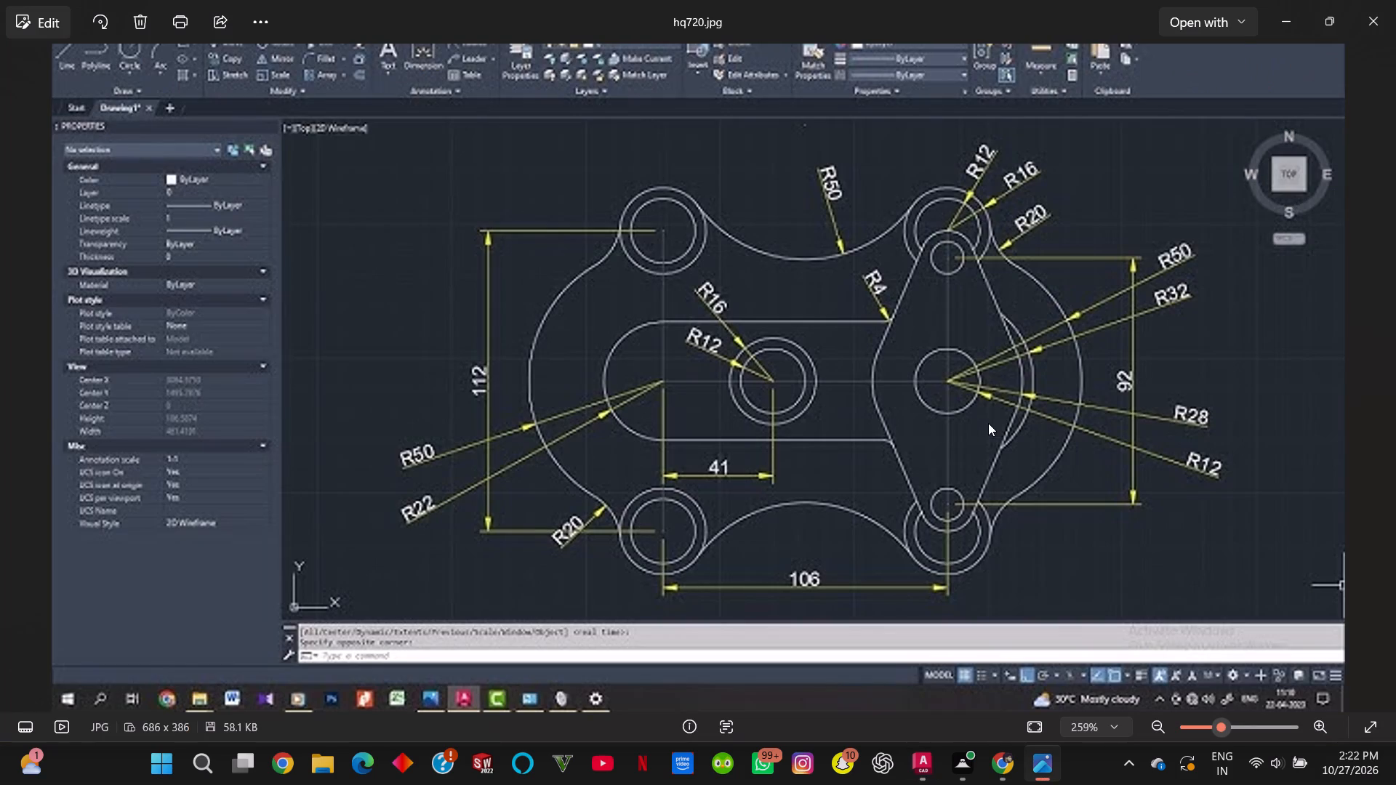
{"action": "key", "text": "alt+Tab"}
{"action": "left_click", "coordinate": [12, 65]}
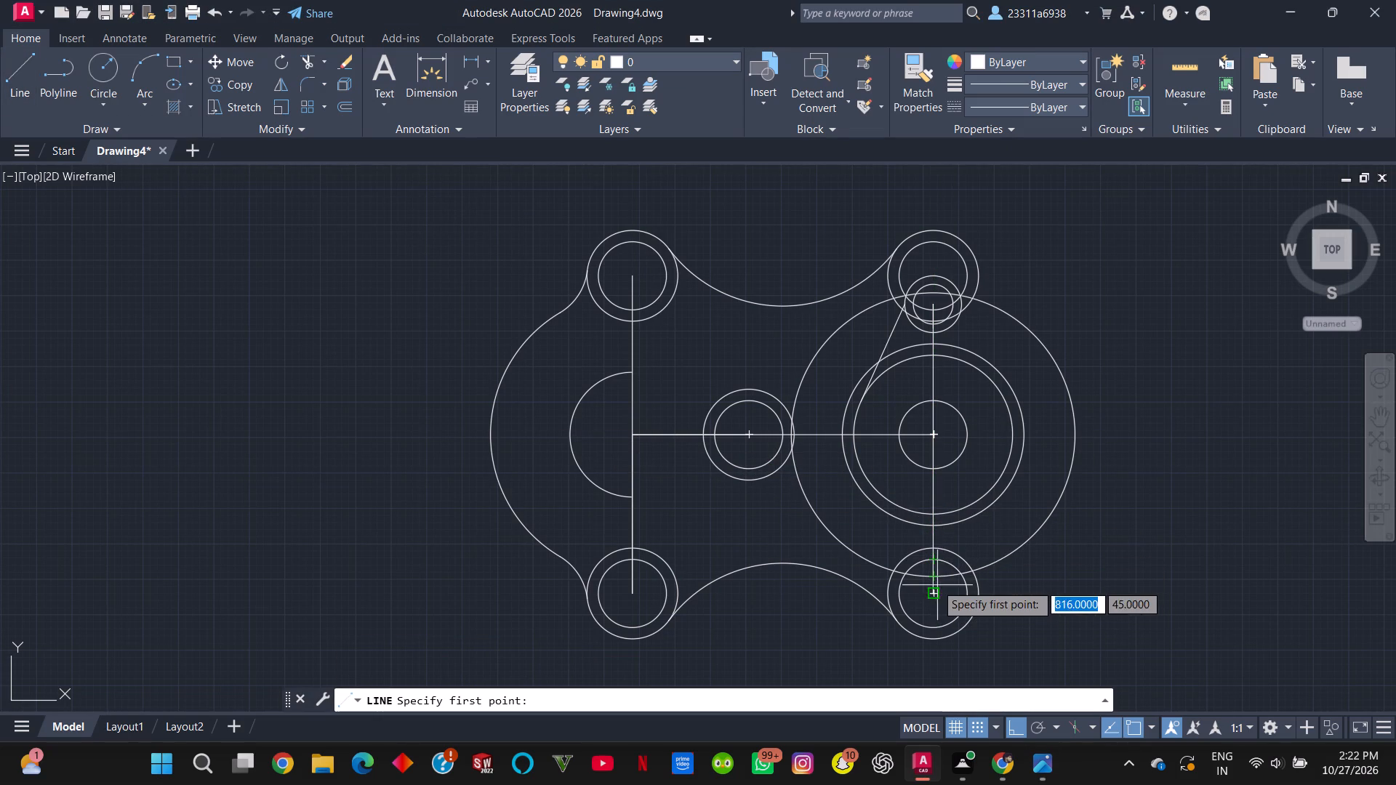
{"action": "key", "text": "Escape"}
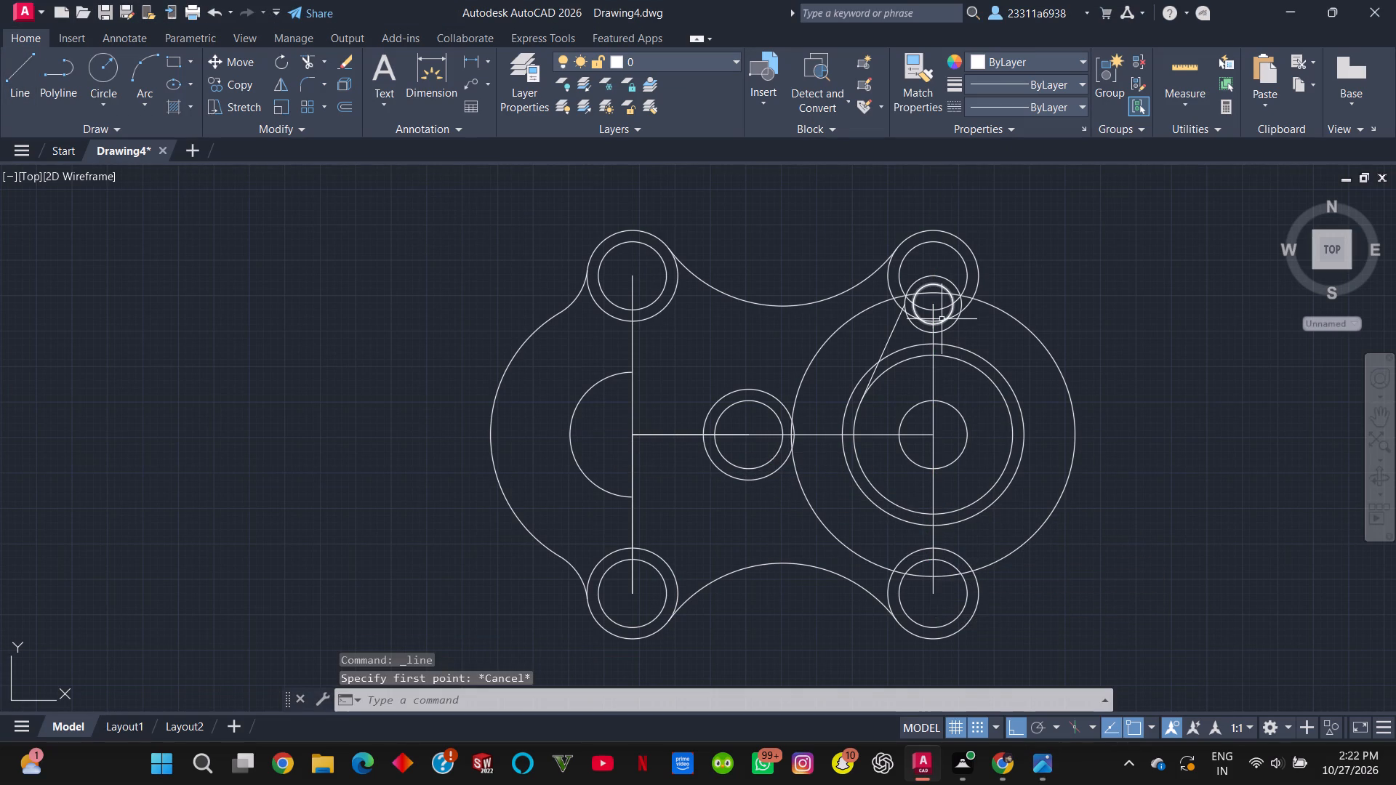
Mirror the upper radius 10 and radius 7 circles about the horizontal centreline through the large right circles' centre, keeping the source objects.
{"action": "left_click", "coordinate": [942, 318]}
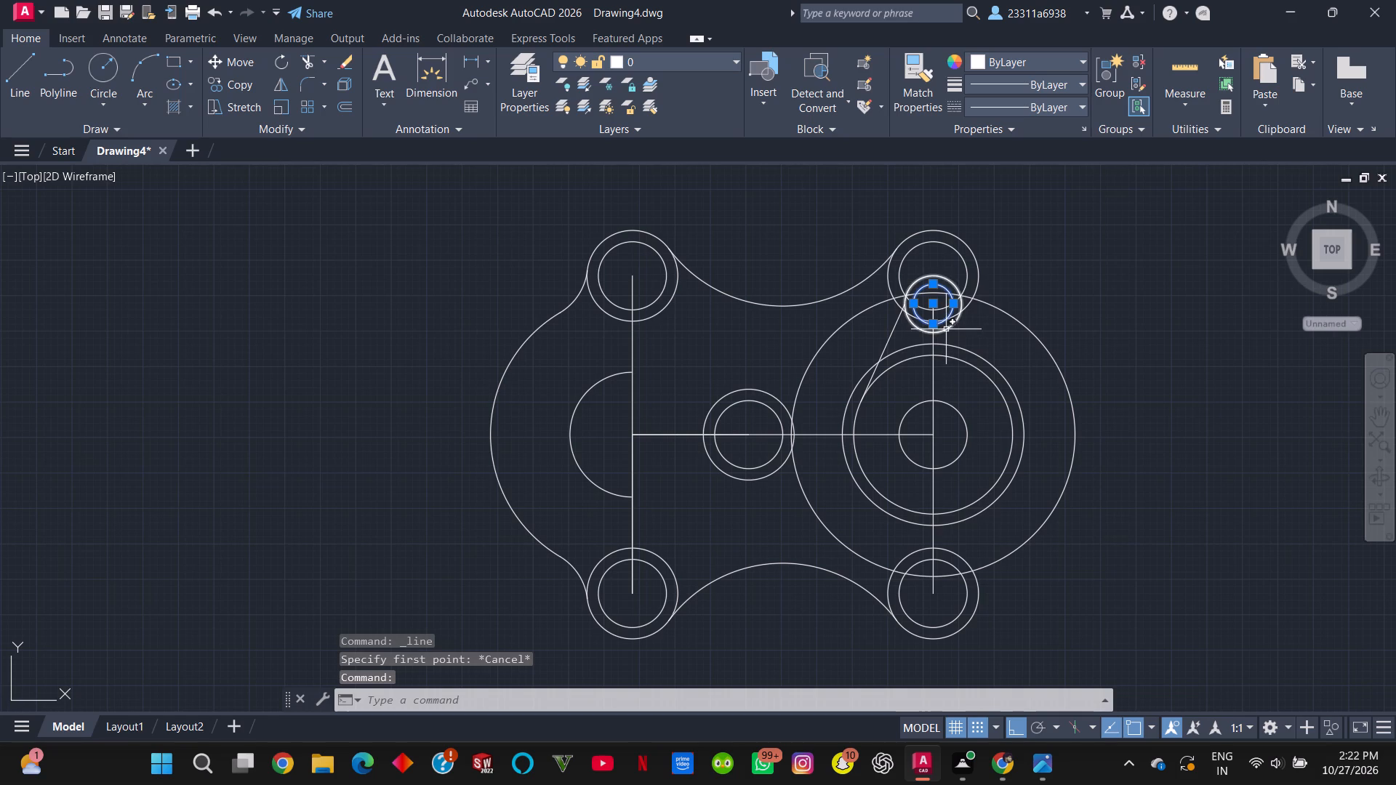
{"action": "left_click", "coordinate": [946, 329]}
{"action": "type", "text": "mi"}
{"action": "left_click", "coordinate": [979, 384]}
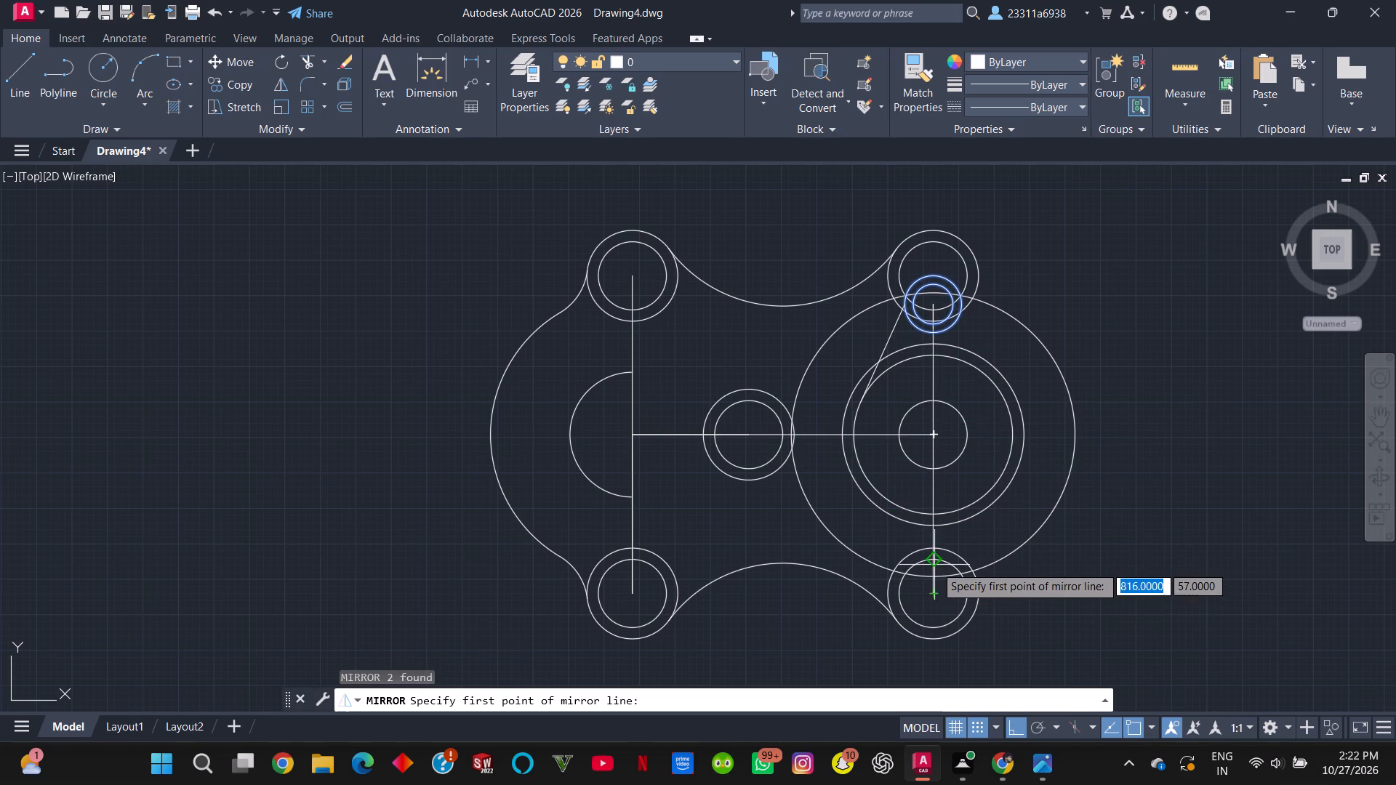
{"action": "left_click", "coordinate": [932, 432]}
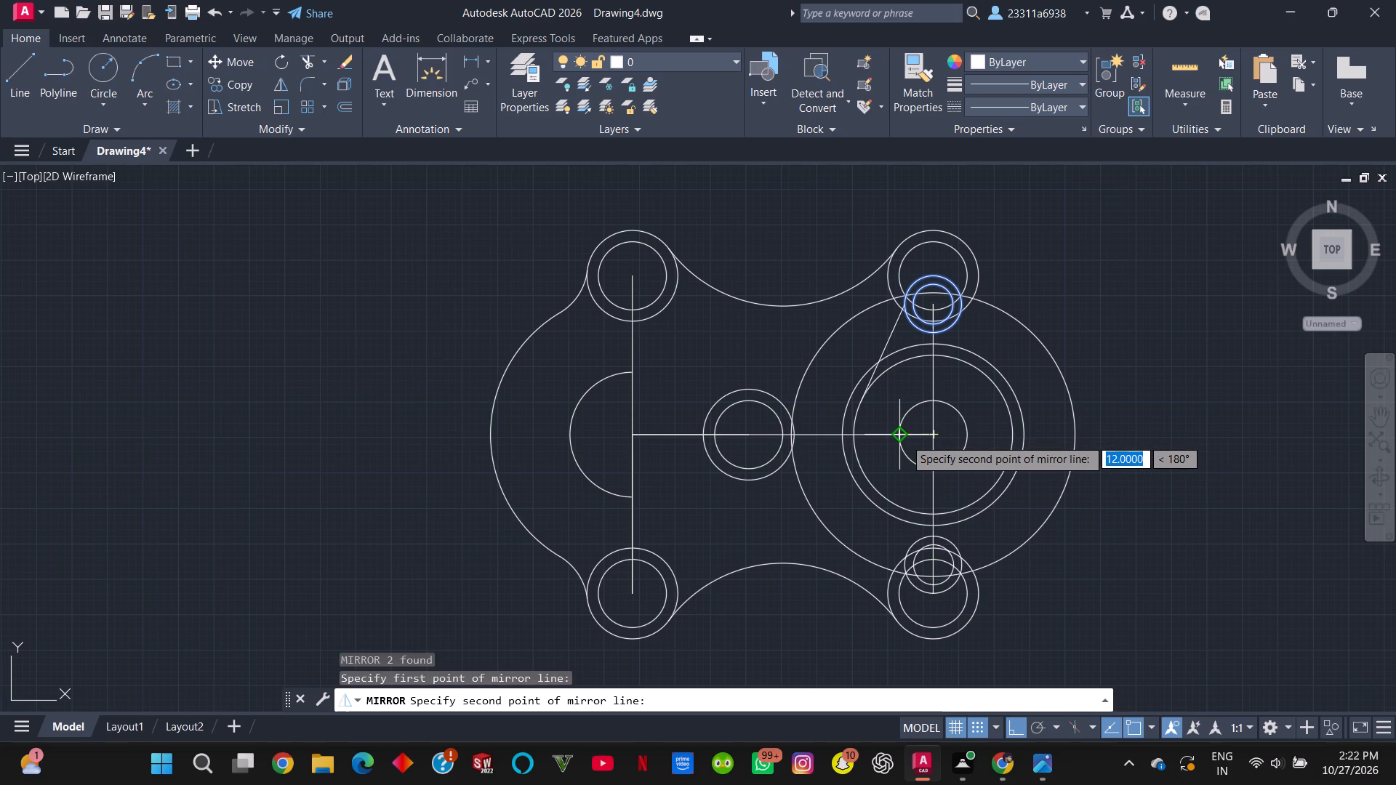
{"action": "left_click", "coordinate": [904, 438]}
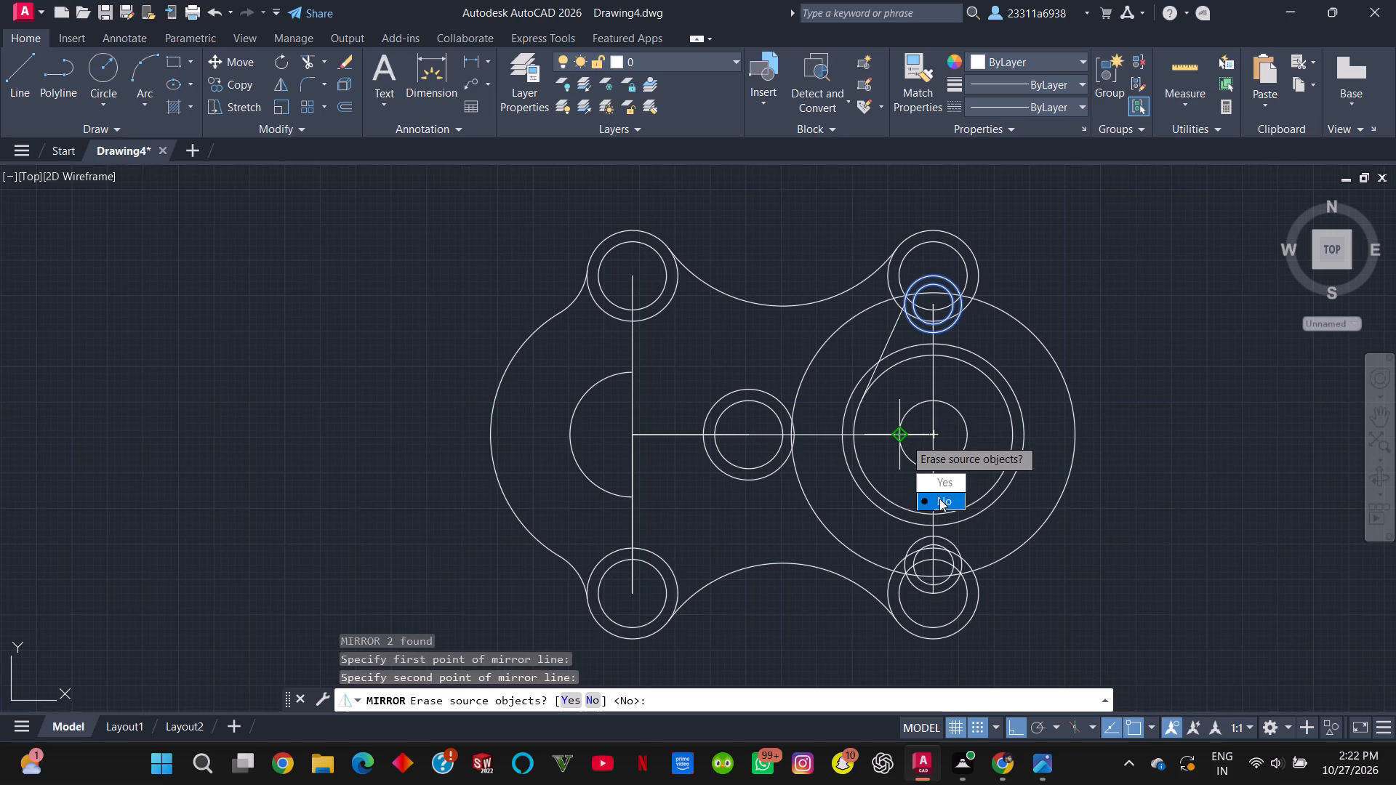
{"action": "left_click_drag", "start_coordinate": [939, 499], "coordinate": [904, 438]}
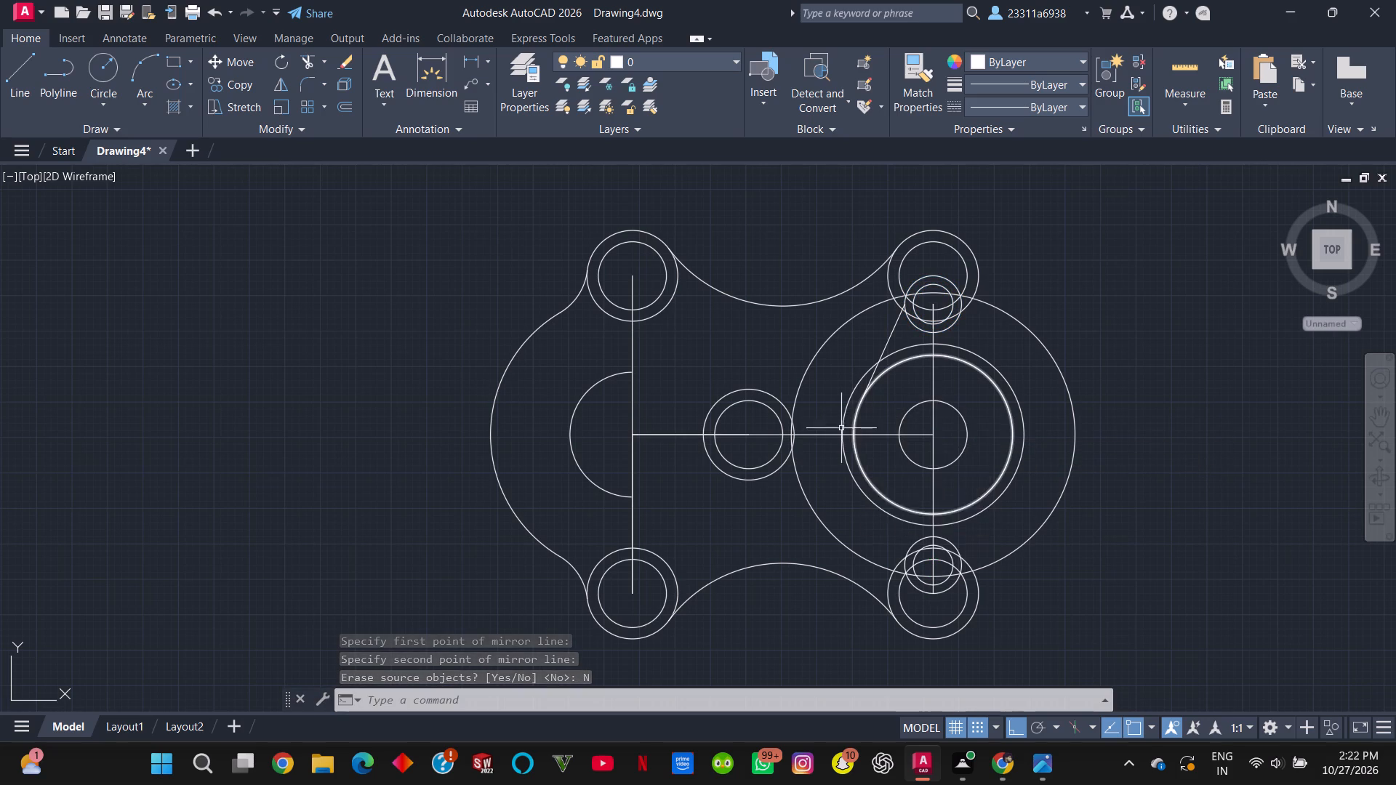
{"action": "key", "text": "Escape"}
Draw a line from the left side of the lower radius 10 circle to the lower-left side of the radius 28 circle.
{"action": "key", "text": "l"}
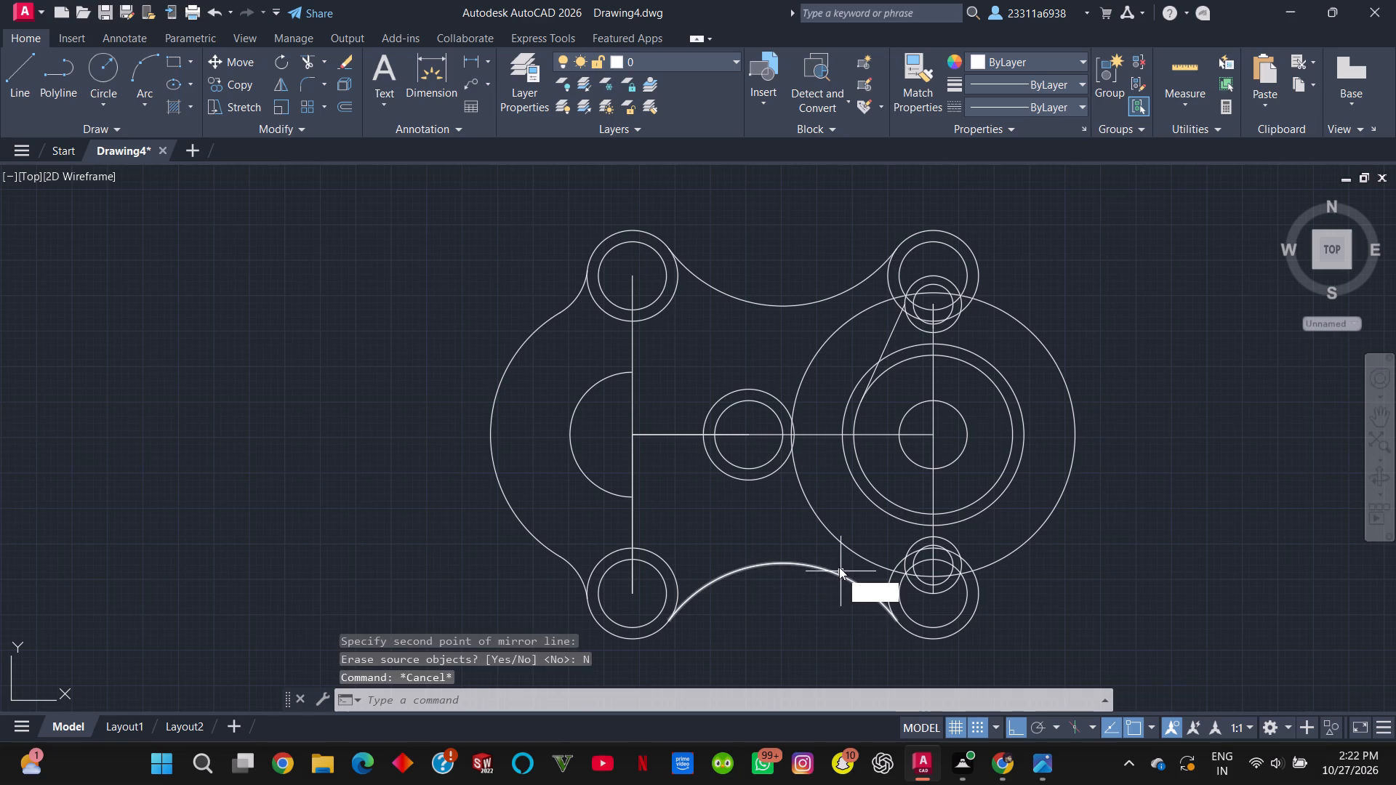
{"action": "key", "text": "Return"}
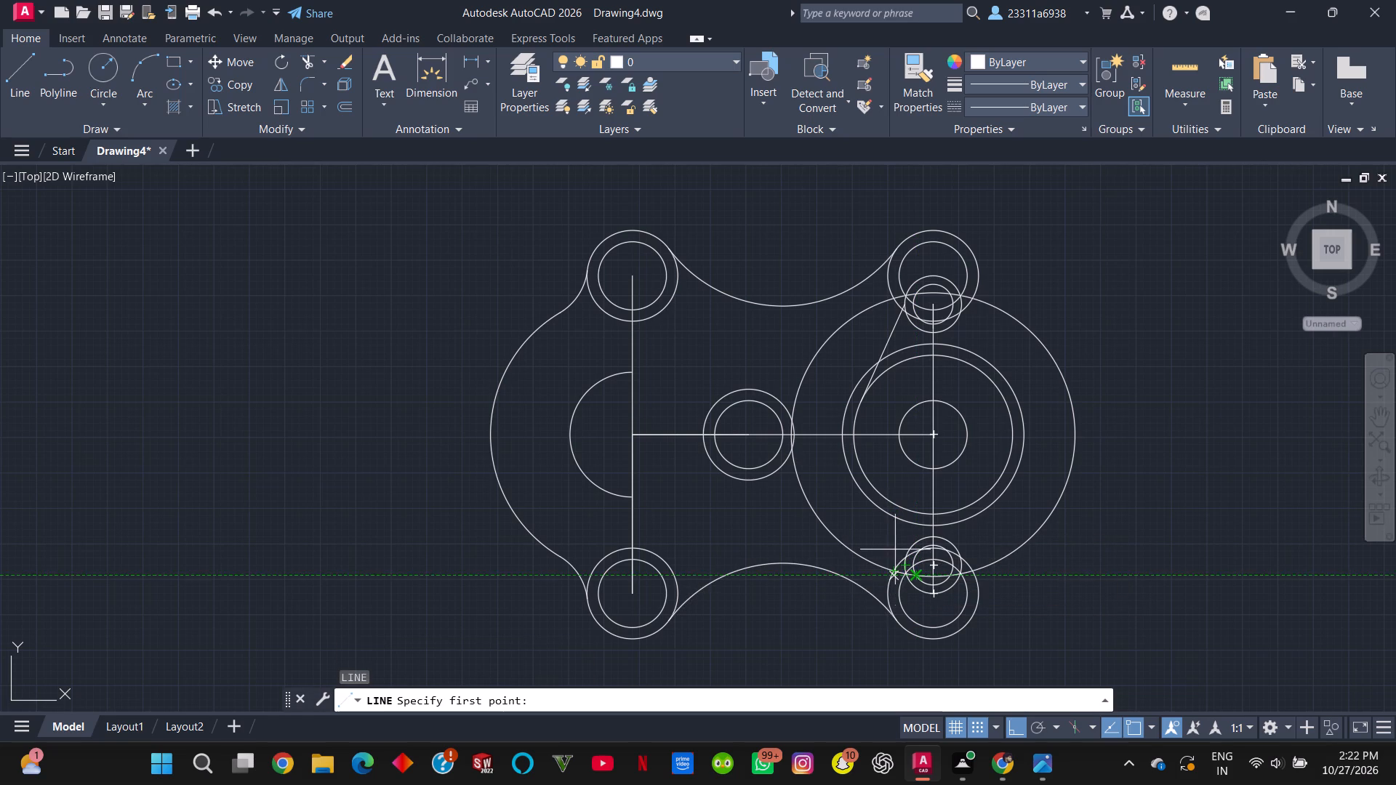
{"action": "scroll", "coordinate": [892, 539], "scroll_direction": "up", "scroll_amount": 2}
{"action": "scroll", "coordinate": [892, 539], "scroll_direction": "down", "scroll_amount": 1}
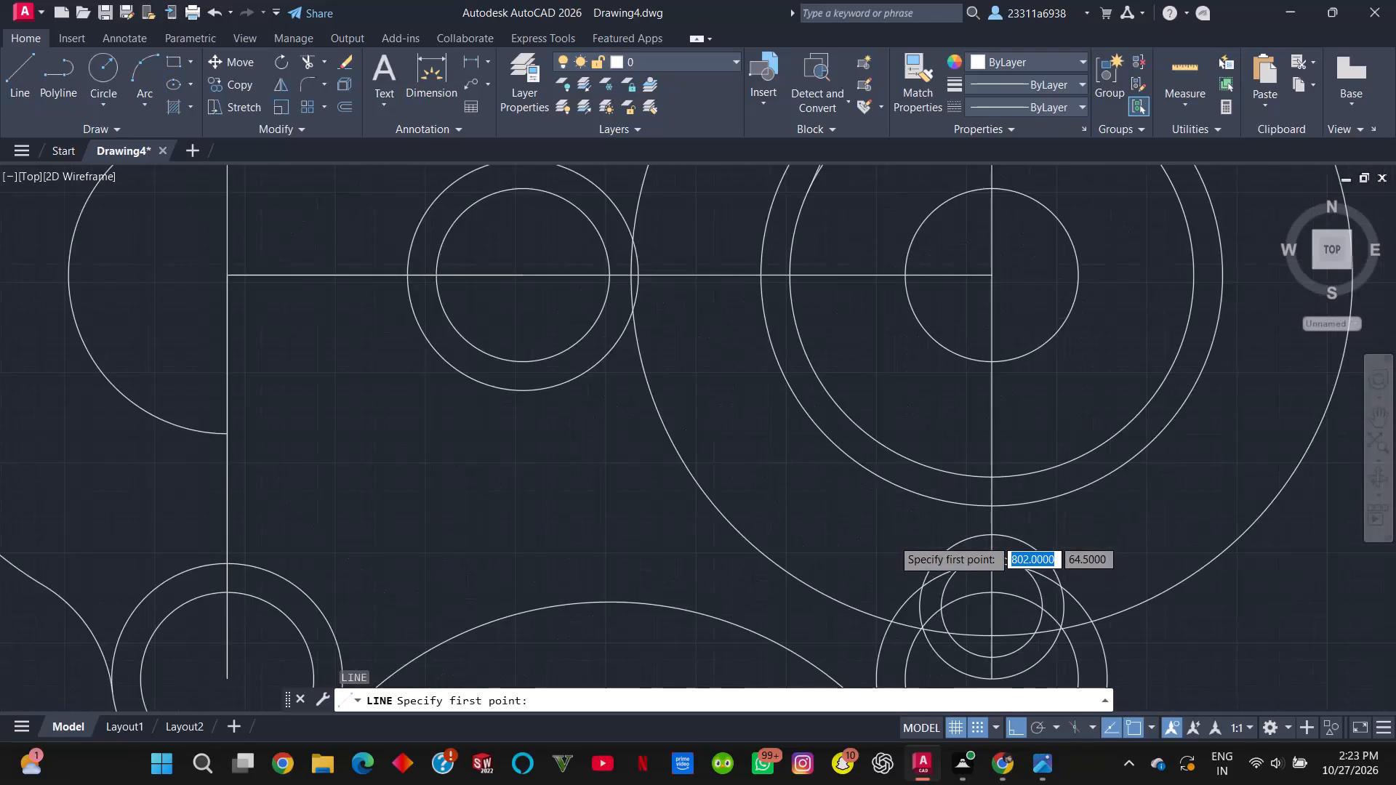
{"action": "left_click", "coordinate": [909, 595]}
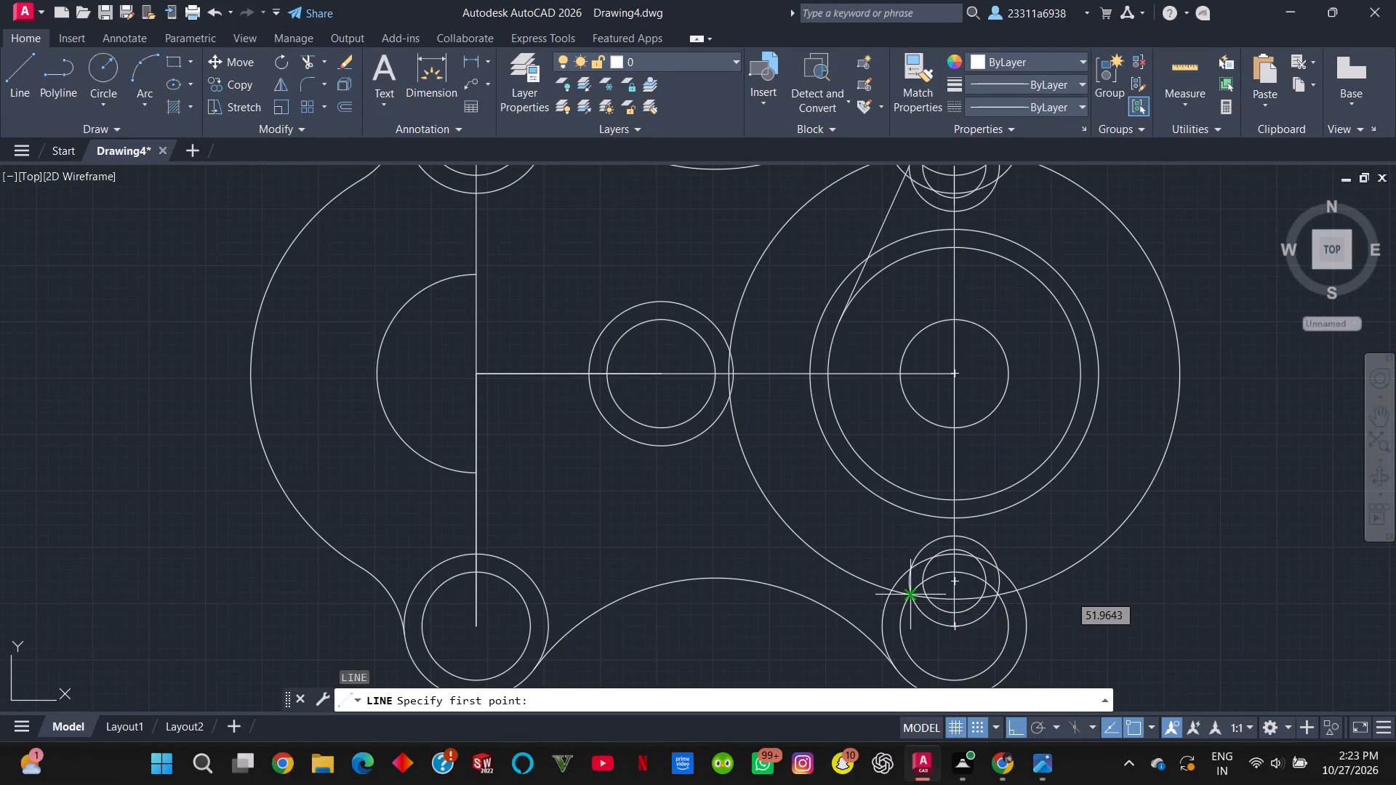
{"action": "left_click", "coordinate": [842, 427]}
{"action": "key", "text": "Escape"}
Draw a line from the right side of the lower radius 10 circle to the lower-right side of the radius 28 circle.
{"action": "key", "text": "l"}
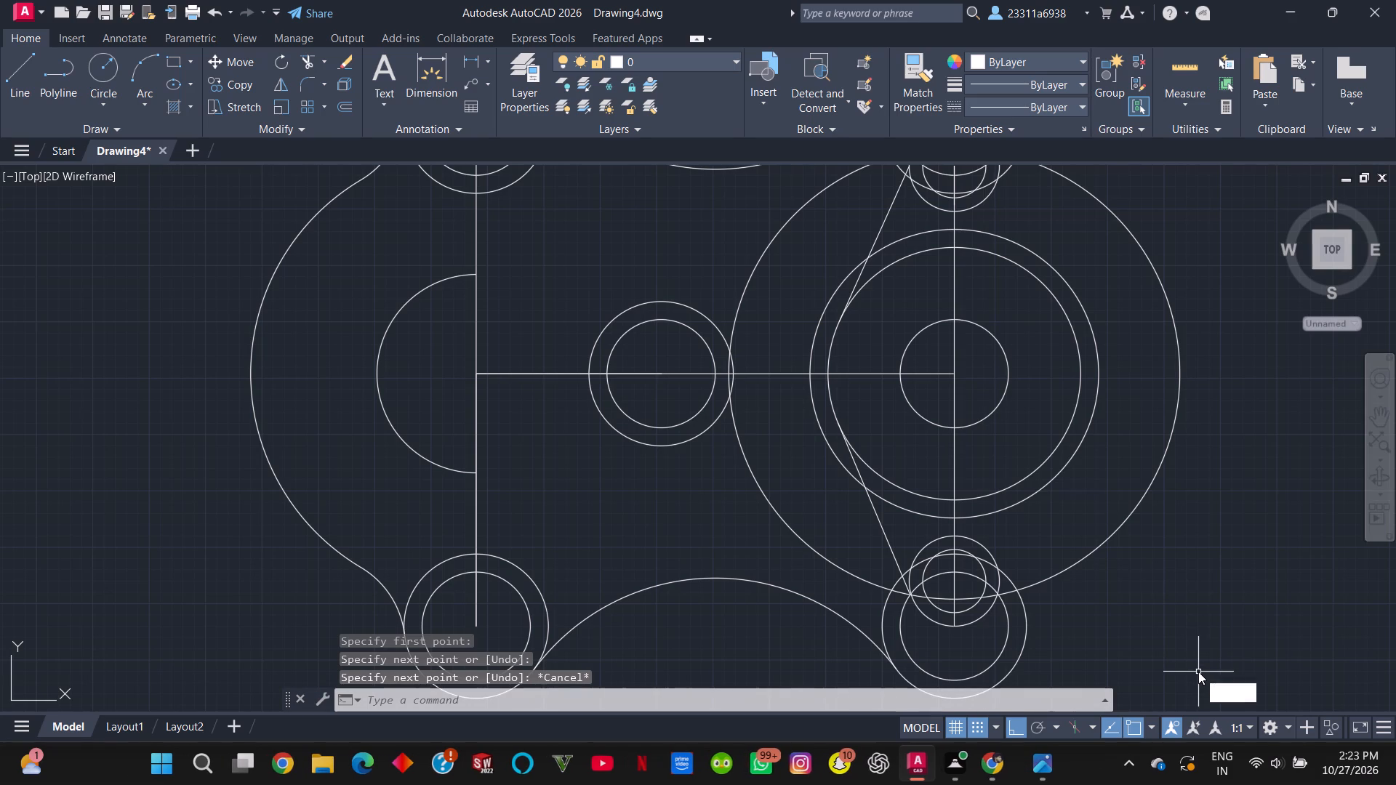
{"action": "left_click", "coordinate": [1251, 574]}
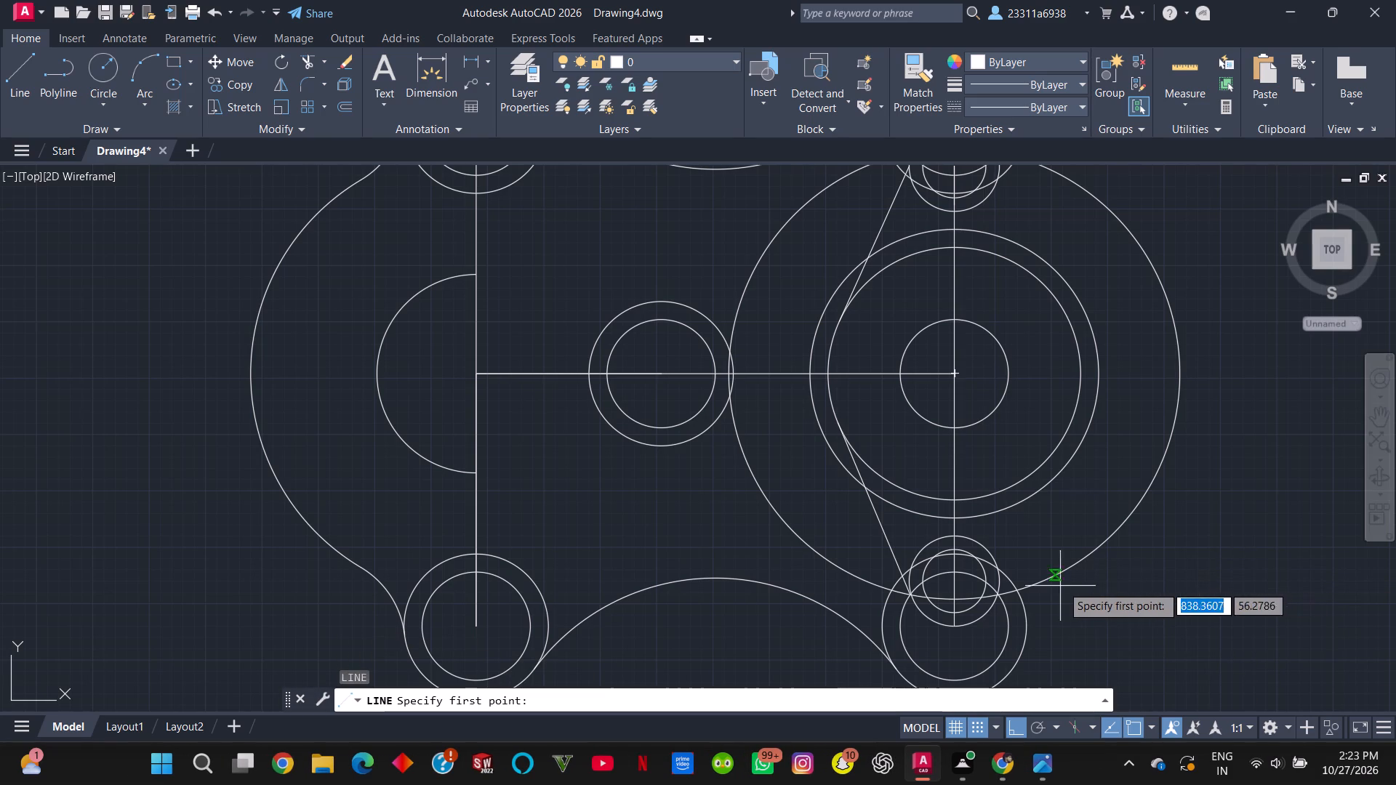
{"action": "left_click", "coordinate": [996, 594]}
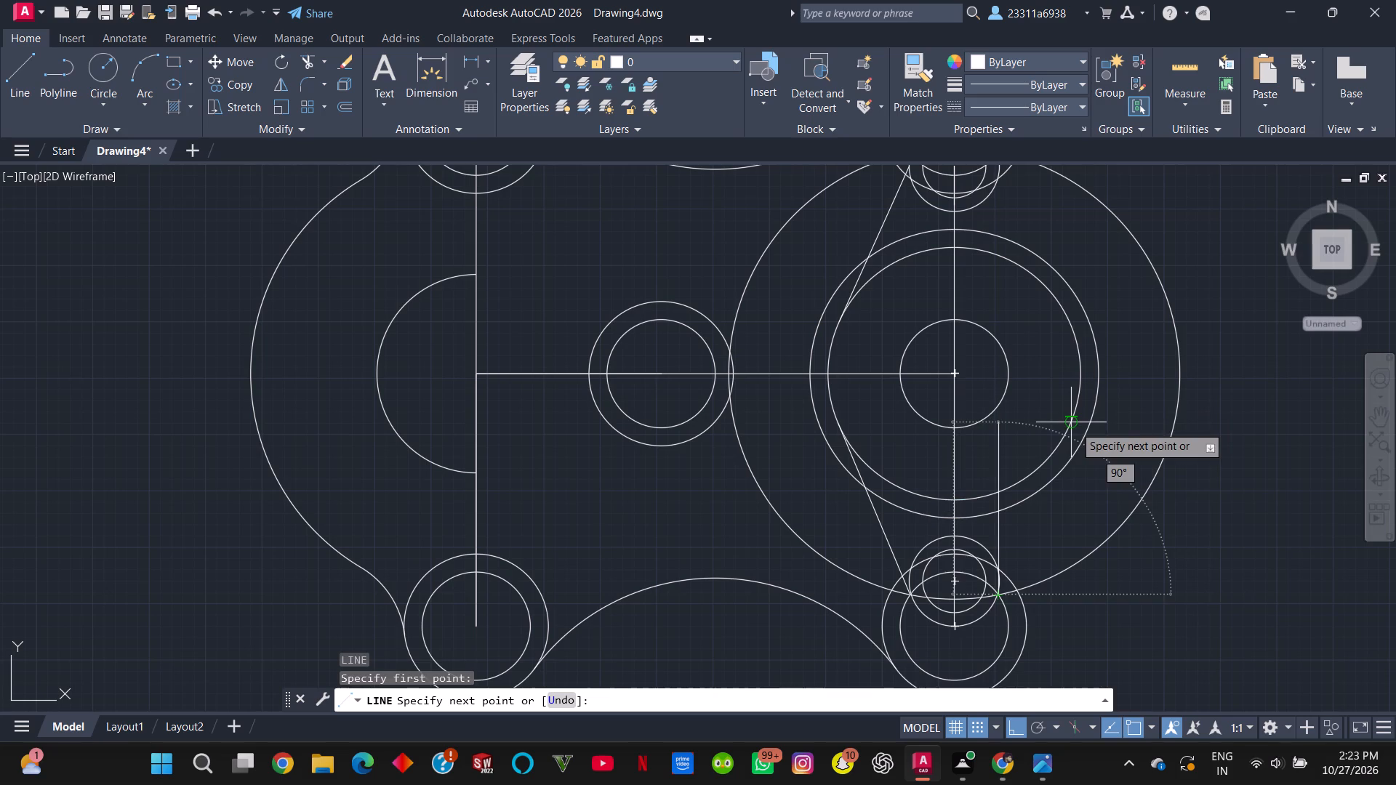
{"action": "left_click", "coordinate": [1074, 425]}
{"action": "key", "text": "Escape"}
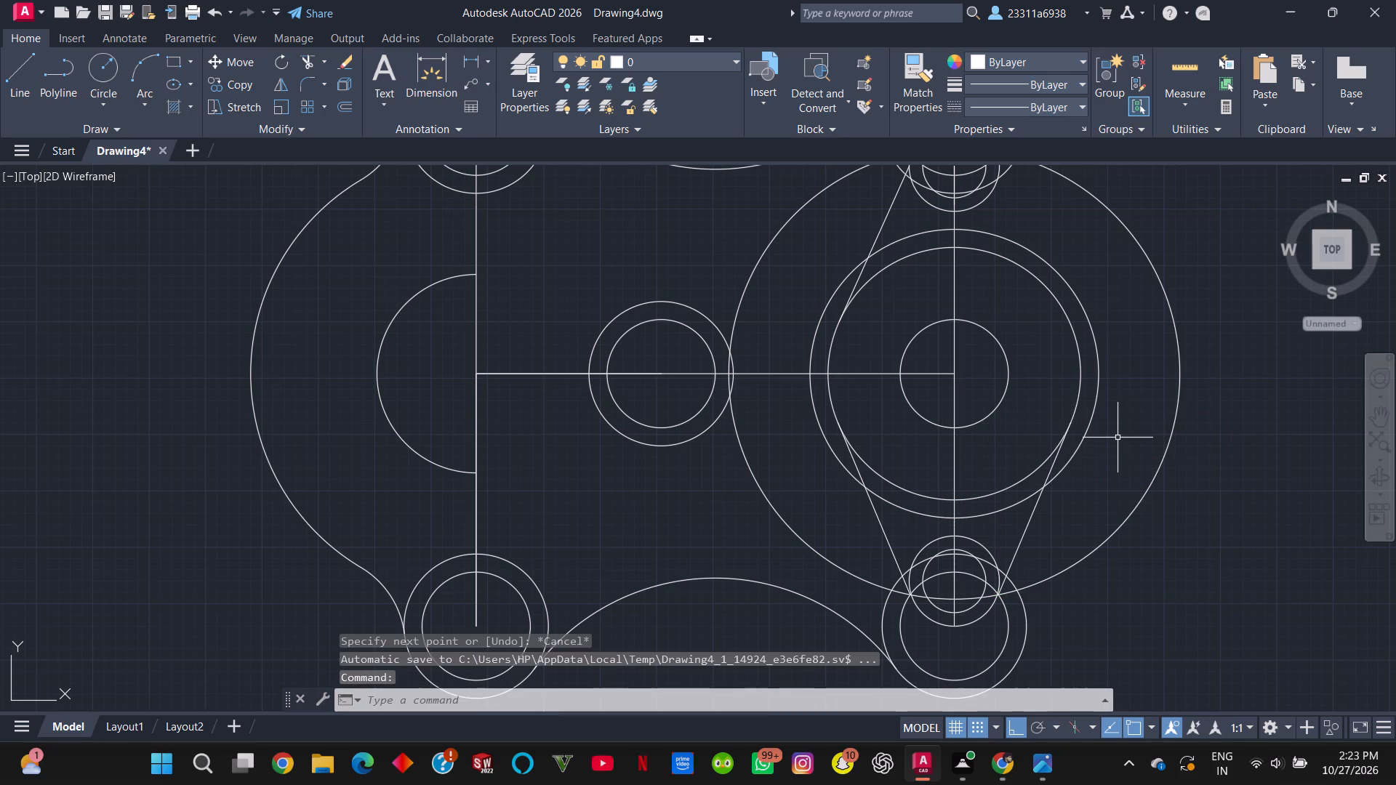
Draw a line from the upper radius 10 circle's right quadrant to the upper-right side of the radius 28 circle.
{"action": "key", "text": "l"}
{"action": "key", "text": "Return"}
{"action": "scroll", "coordinate": [1096, 403], "scroll_direction": "down", "scroll_amount": 1}
{"action": "middle_click_drag", "start_coordinate": [1078, 330], "coordinate": [998, 432]}
{"action": "scroll", "coordinate": [998, 433], "scroll_direction": "up", "scroll_amount": 1}
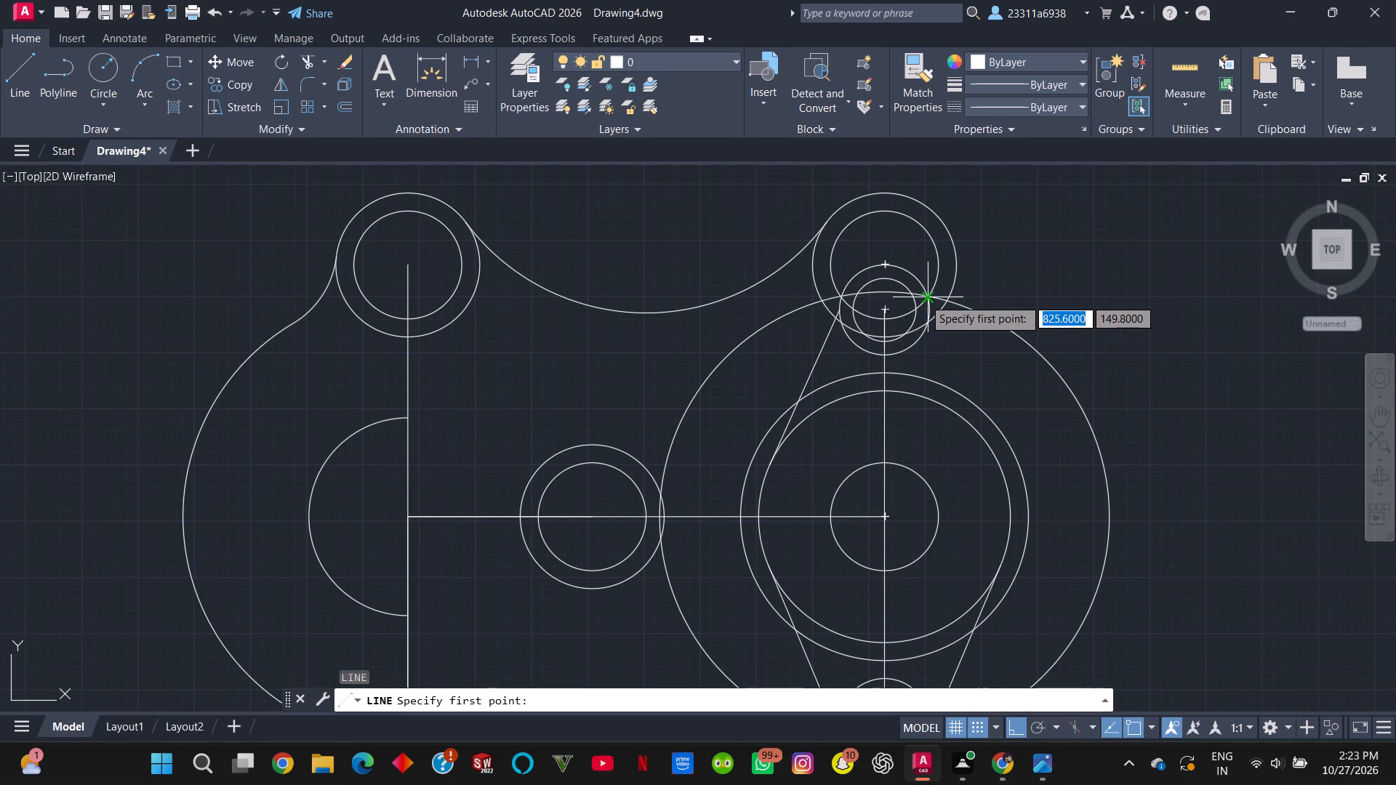
{"action": "left_click", "coordinate": [934, 307]}
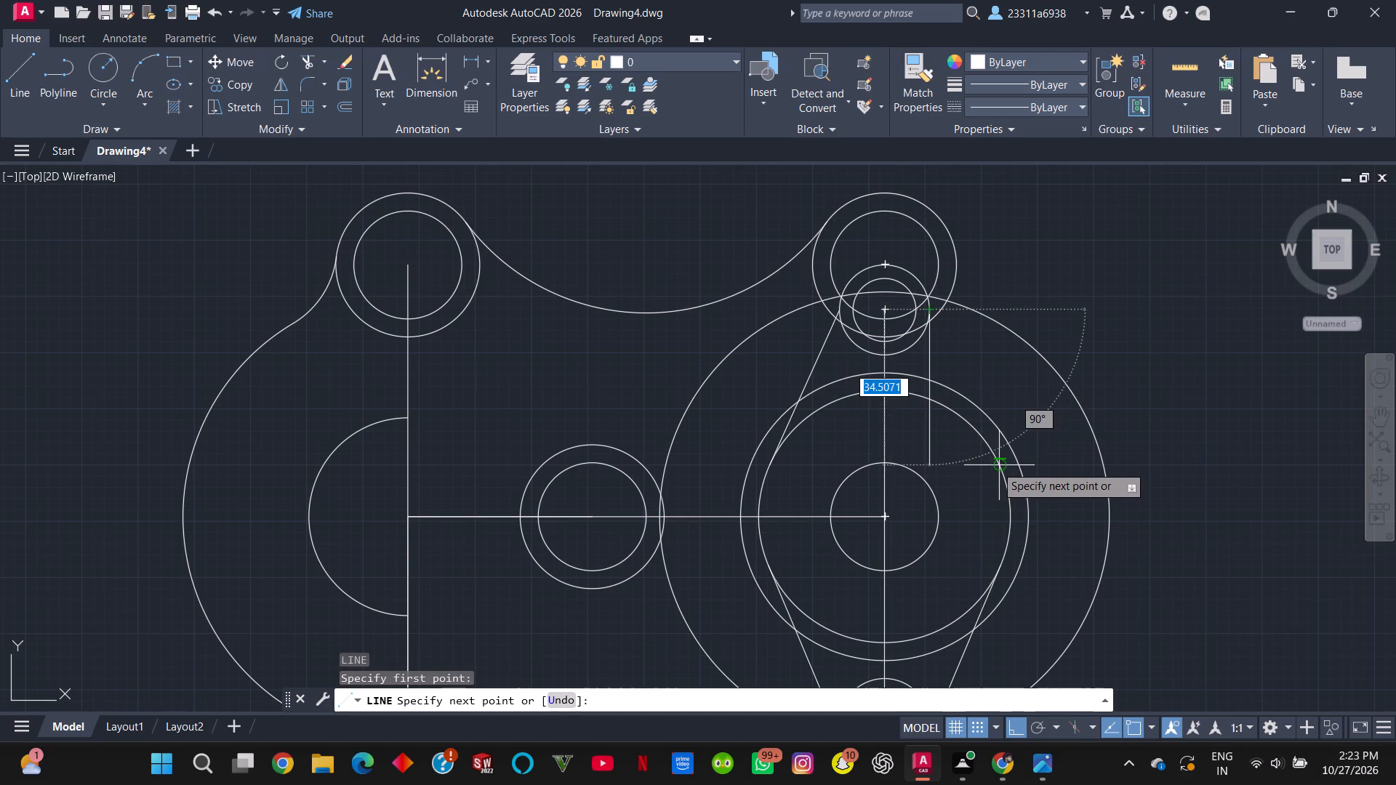
{"action": "left_click", "coordinate": [995, 465]}
{"action": "key", "text": "Escape"}
Check the reference image and fillet the large right radius 50 circle to the upper-right corner's outer circle with radius 20.
{"action": "scroll", "coordinate": [984, 544], "scroll_direction": "down", "scroll_amount": 1}
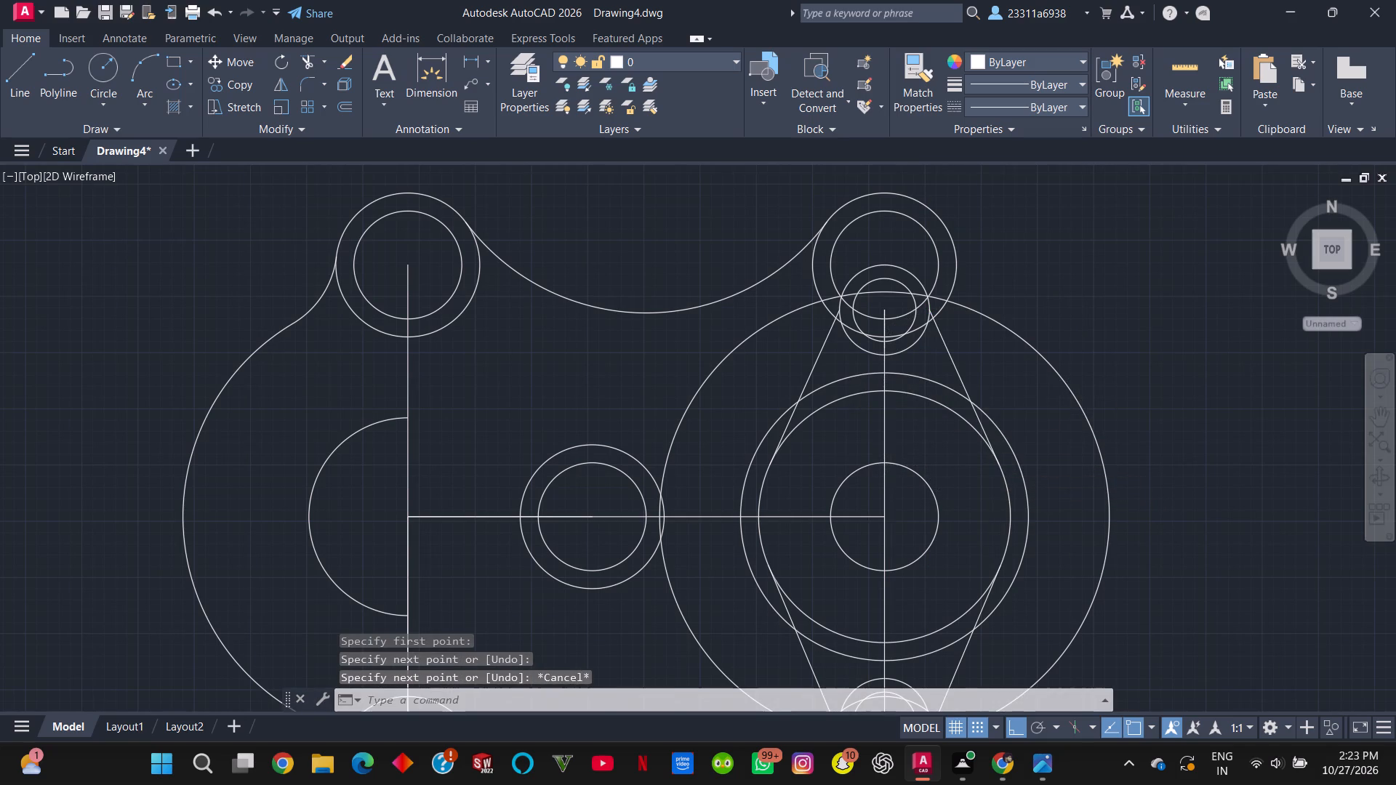
{"action": "middle_click_drag", "start_coordinate": [984, 544], "coordinate": [987, 502]}
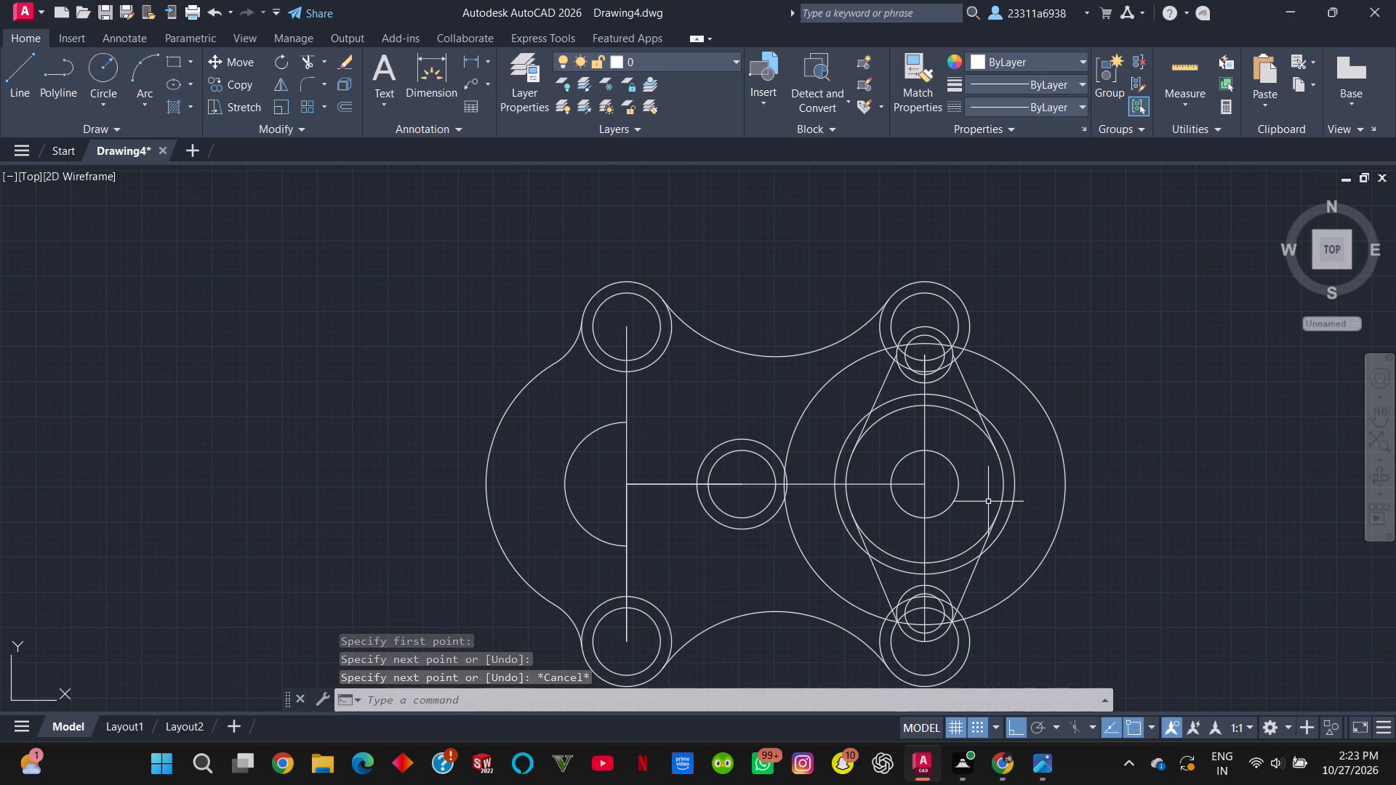
{"action": "key", "text": "alt+Tab"}
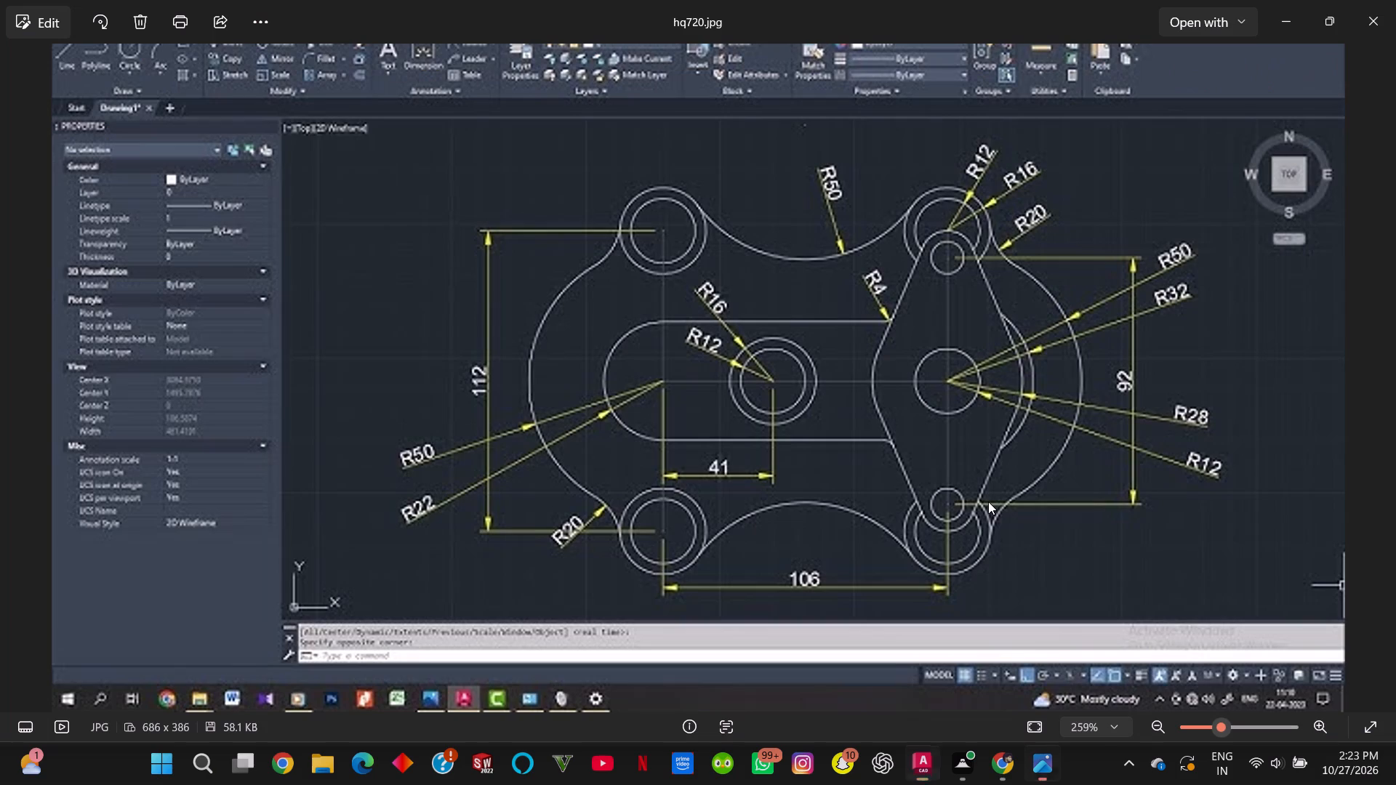
{"action": "key", "text": "alt+Tab"}
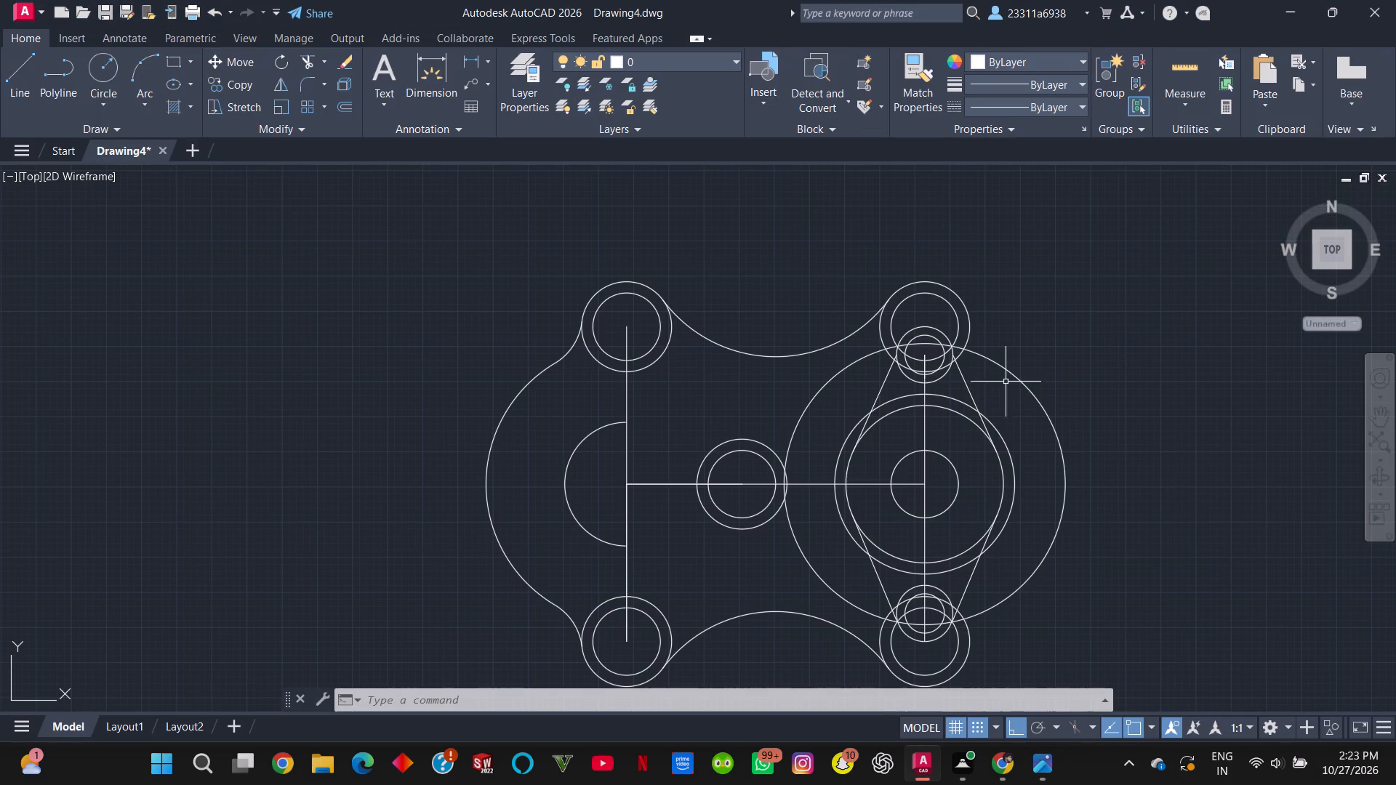
{"action": "key", "text": "alt+Tab"}
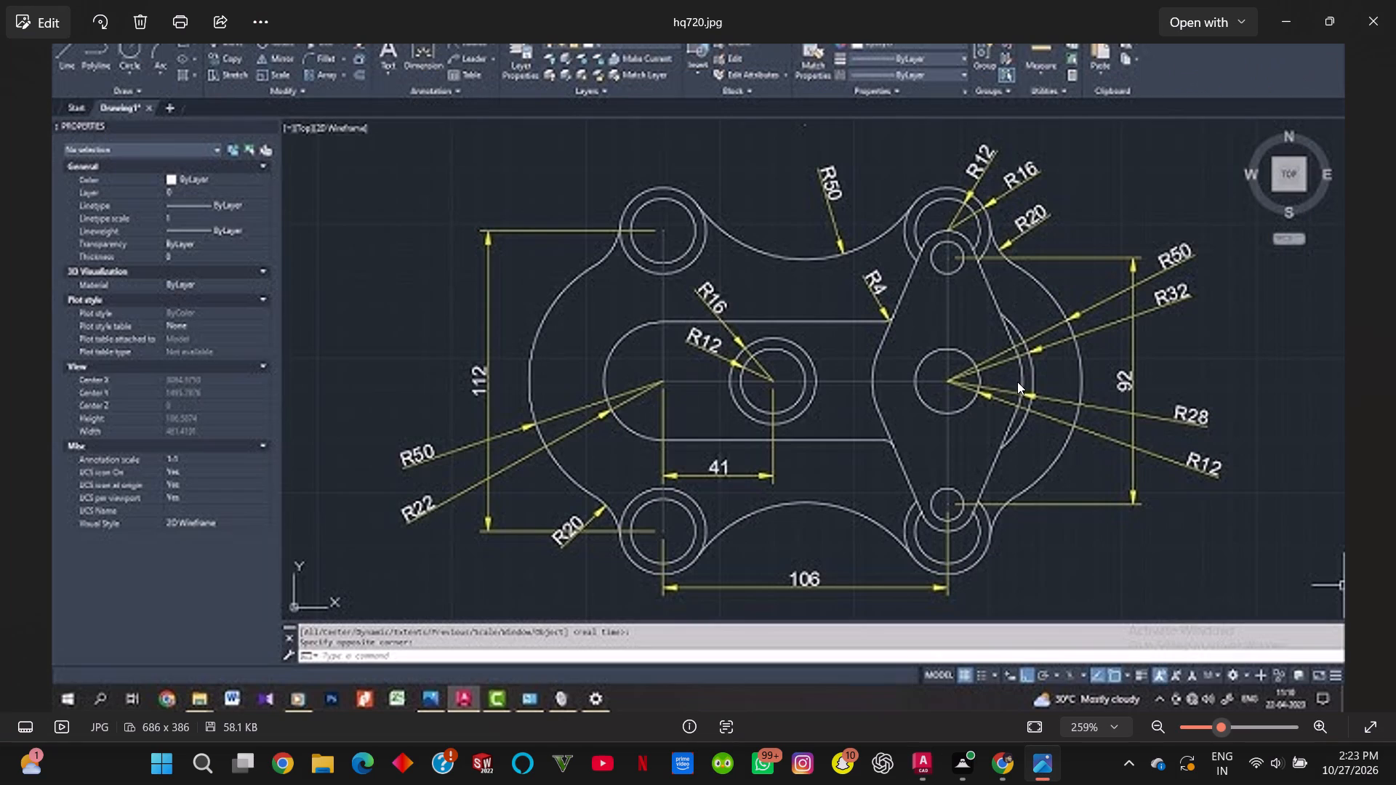
{"action": "key", "text": "alt+Tab"}
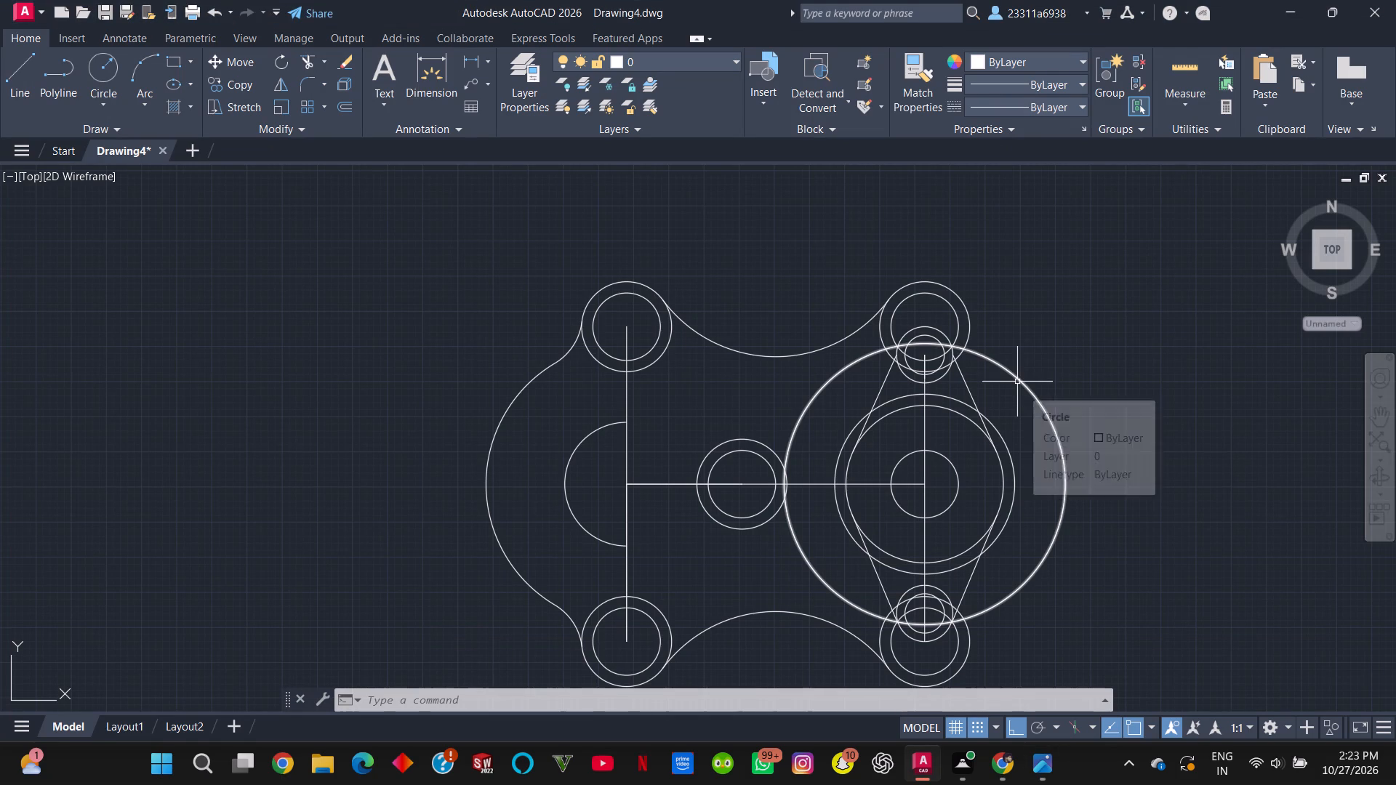
{"action": "key", "text": "f"}
{"action": "left_click", "coordinate": [1054, 416]}
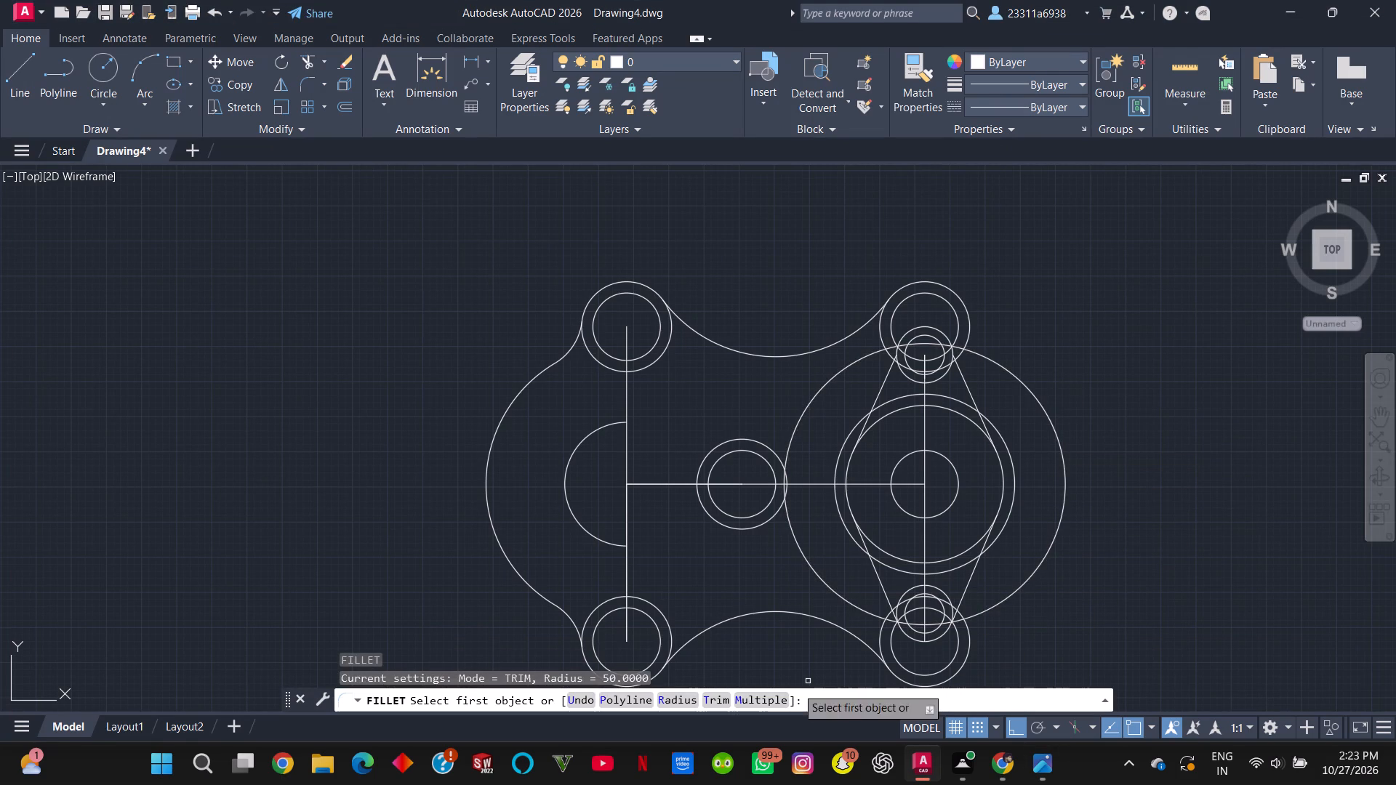
{"action": "left_click", "coordinate": [673, 704]}
{"action": "type", "text": "20"}
{"action": "key", "text": "Return"}
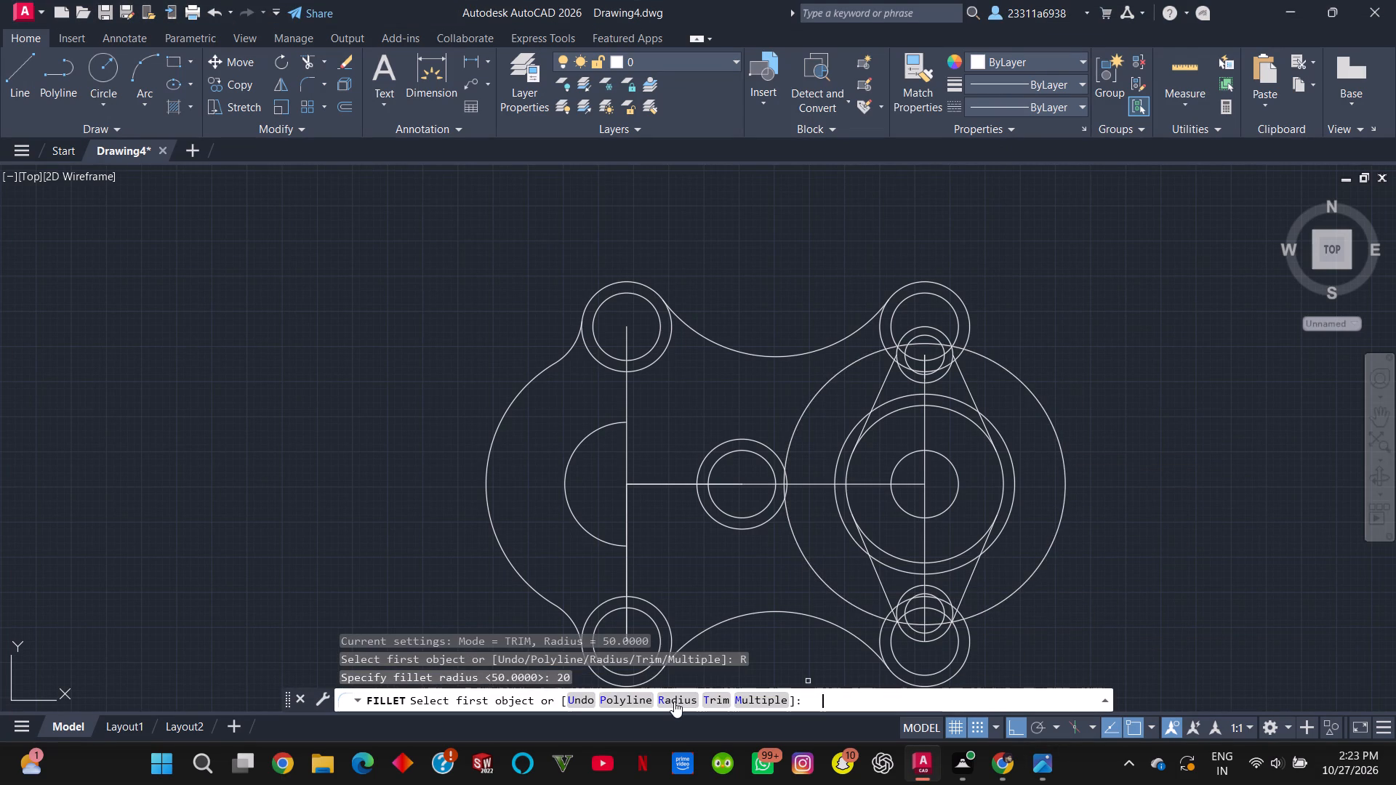
{"action": "left_click", "coordinate": [1004, 367]}
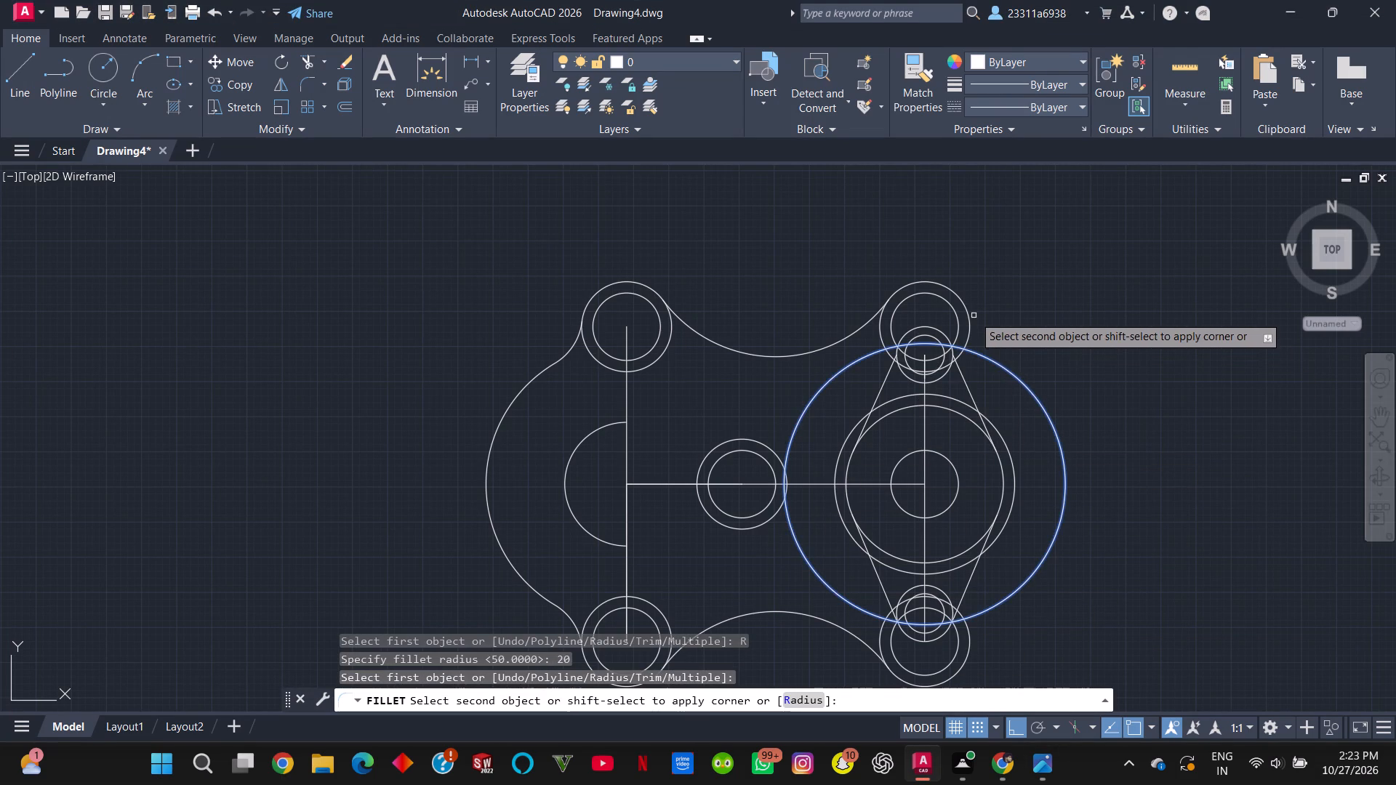
{"action": "double_click", "coordinate": [967, 315]}
{"action": "middle_click_drag", "start_coordinate": [980, 494], "coordinate": [987, 409]}
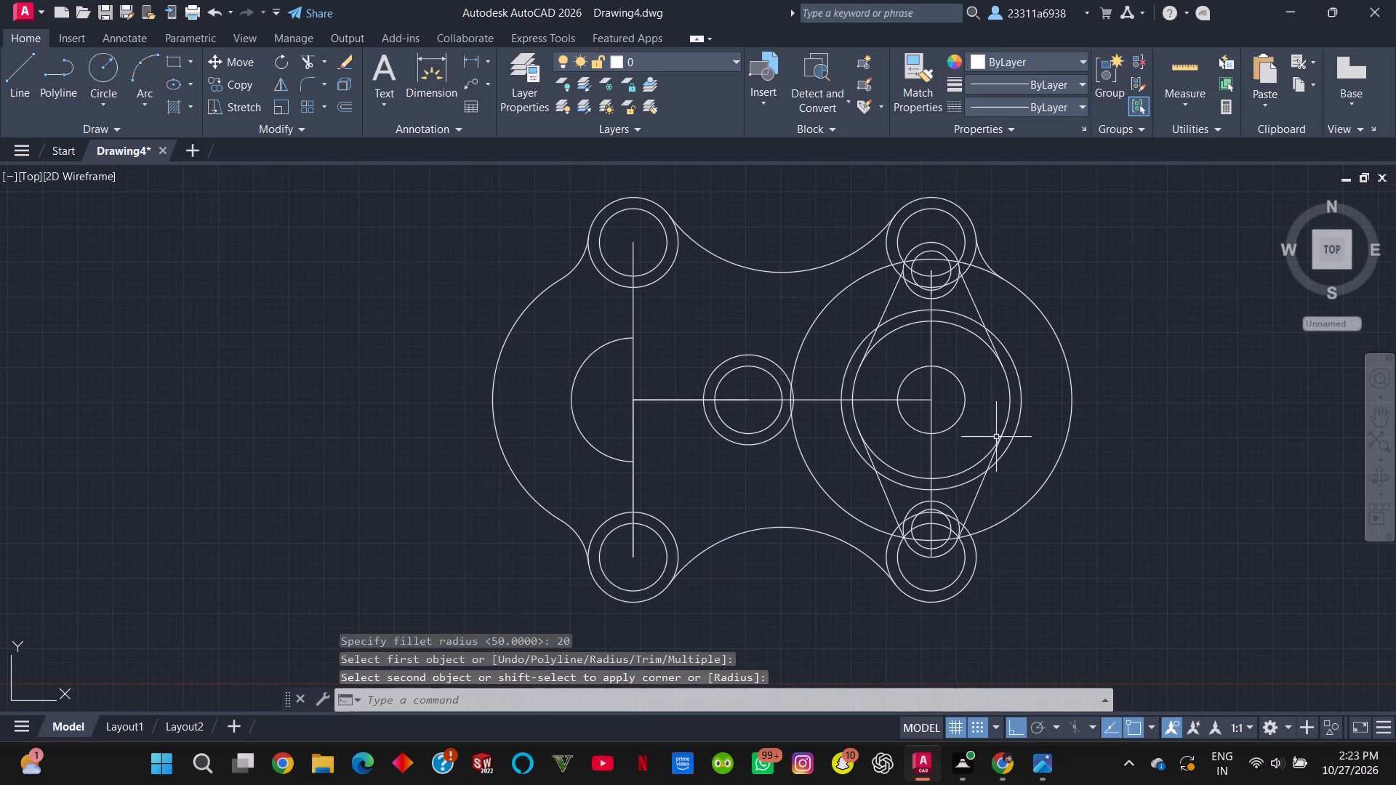
Fillet the large right radius 50 circle to the lower-right corner's outer circle using radius 20.
{"action": "key", "text": "f"}
{"action": "key", "text": "Return"}
{"action": "left_click", "coordinate": [747, 706]}
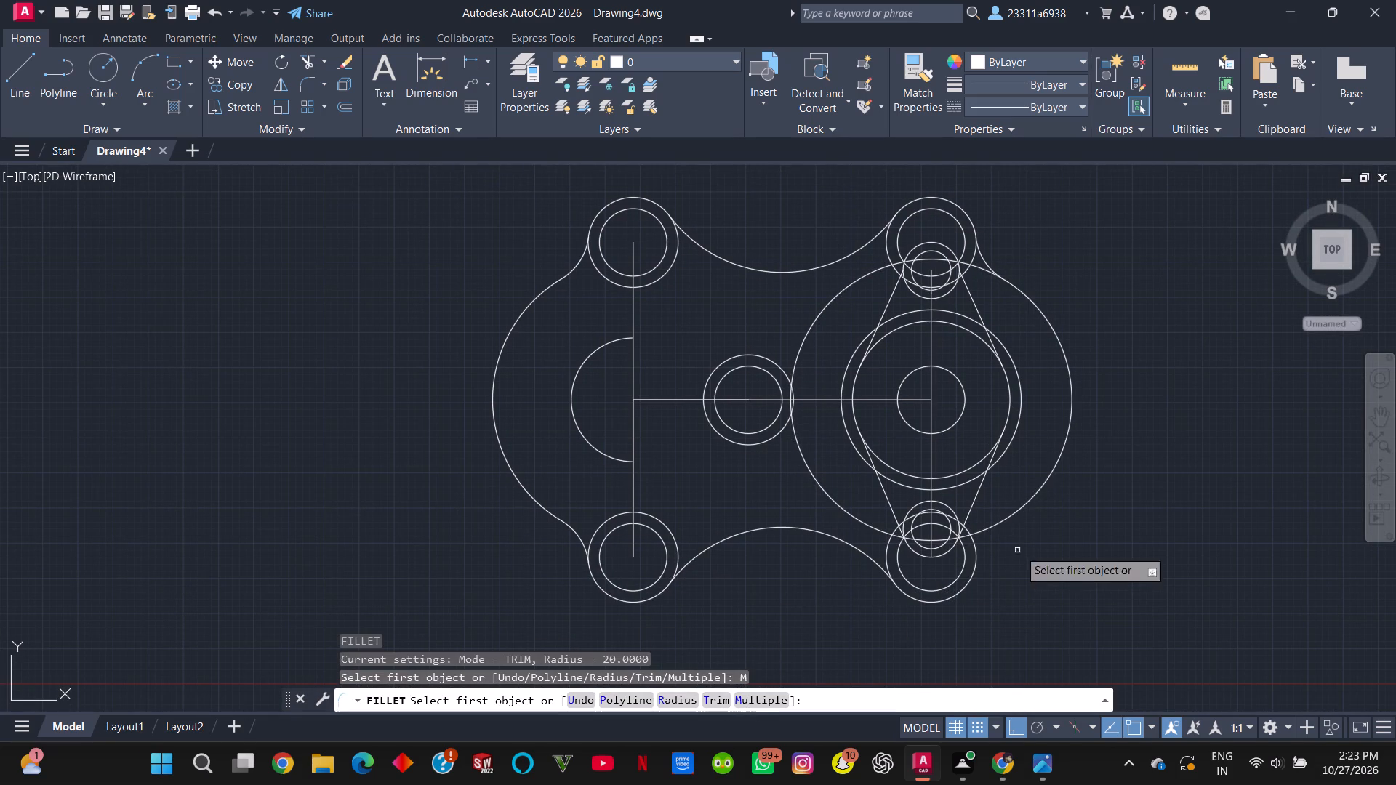
{"action": "left_click", "coordinate": [1011, 519]}
{"action": "left_click", "coordinate": [975, 570]}
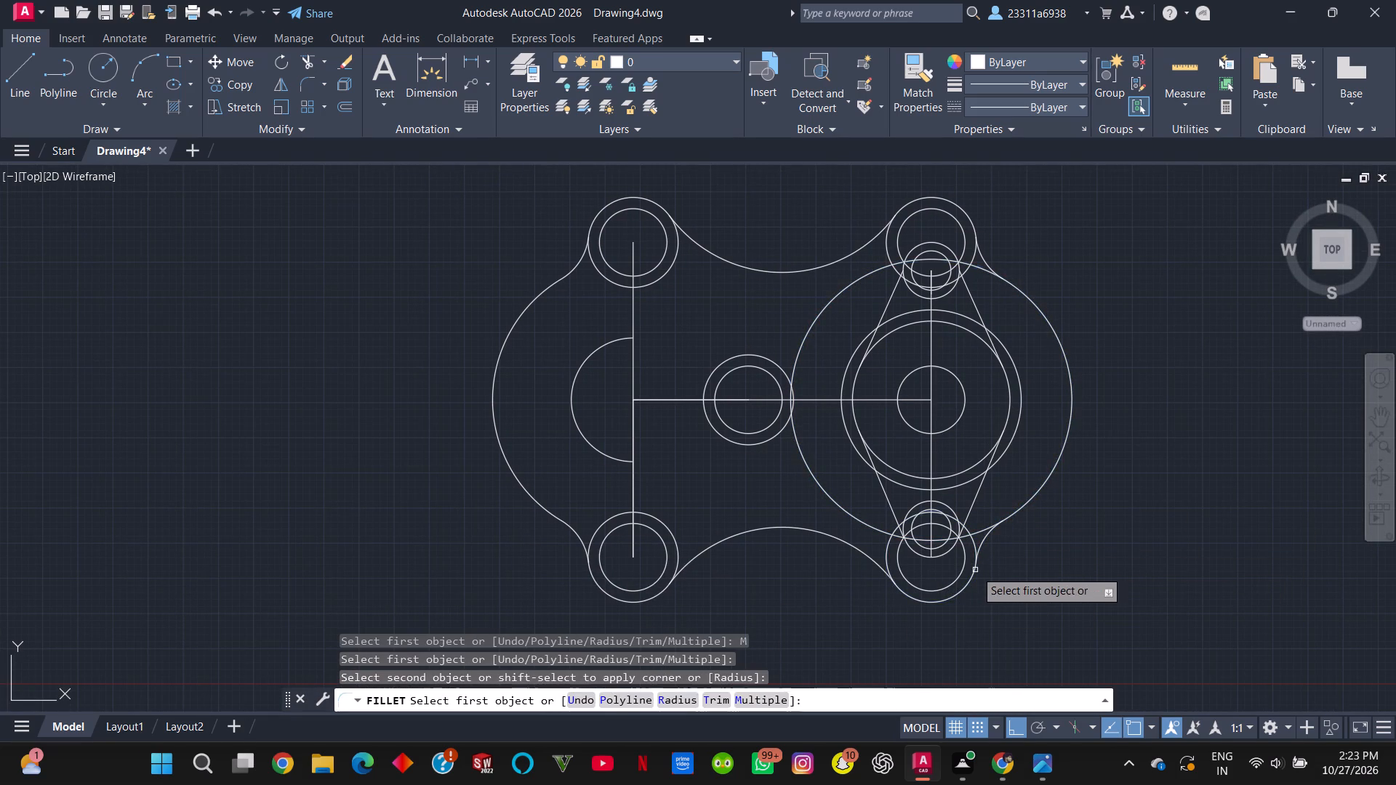
{"action": "key", "text": "Escape"}
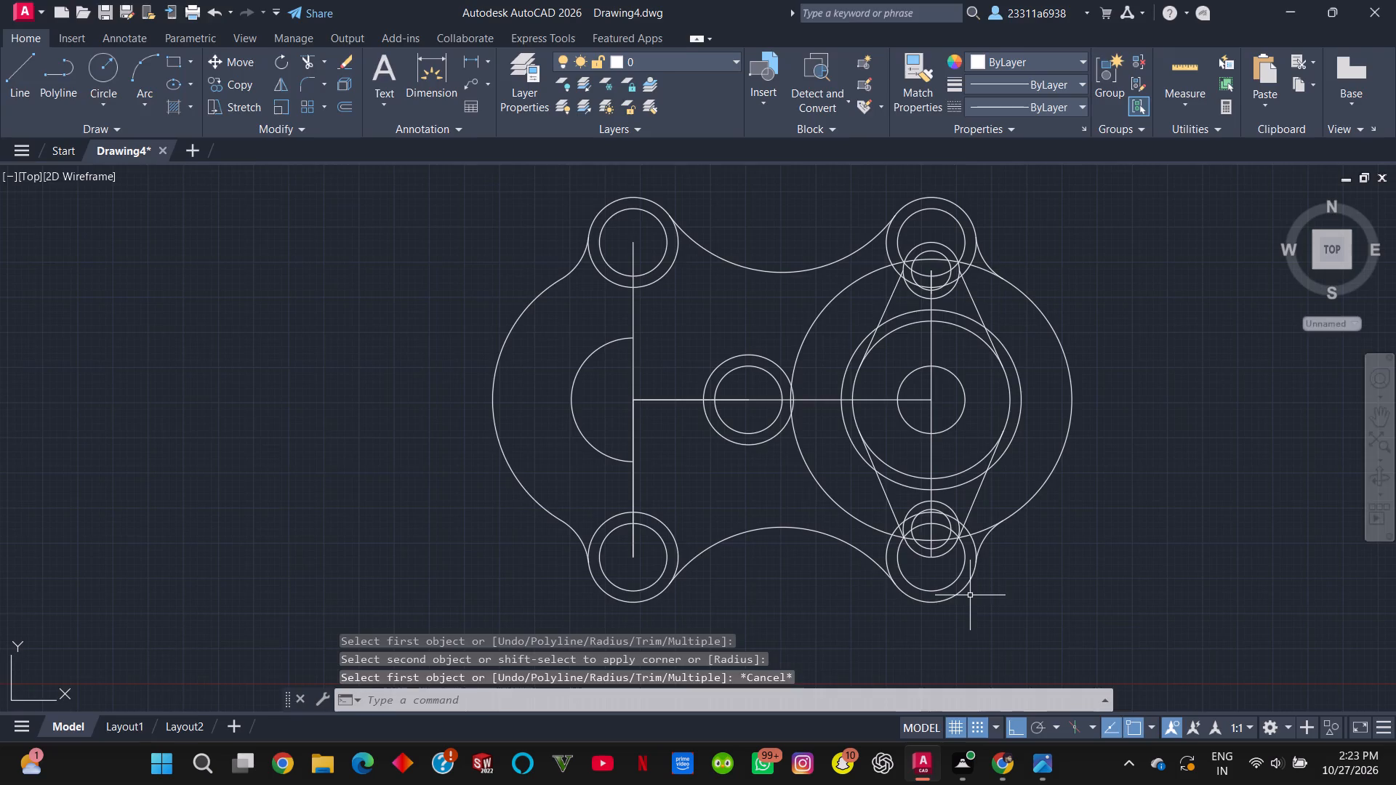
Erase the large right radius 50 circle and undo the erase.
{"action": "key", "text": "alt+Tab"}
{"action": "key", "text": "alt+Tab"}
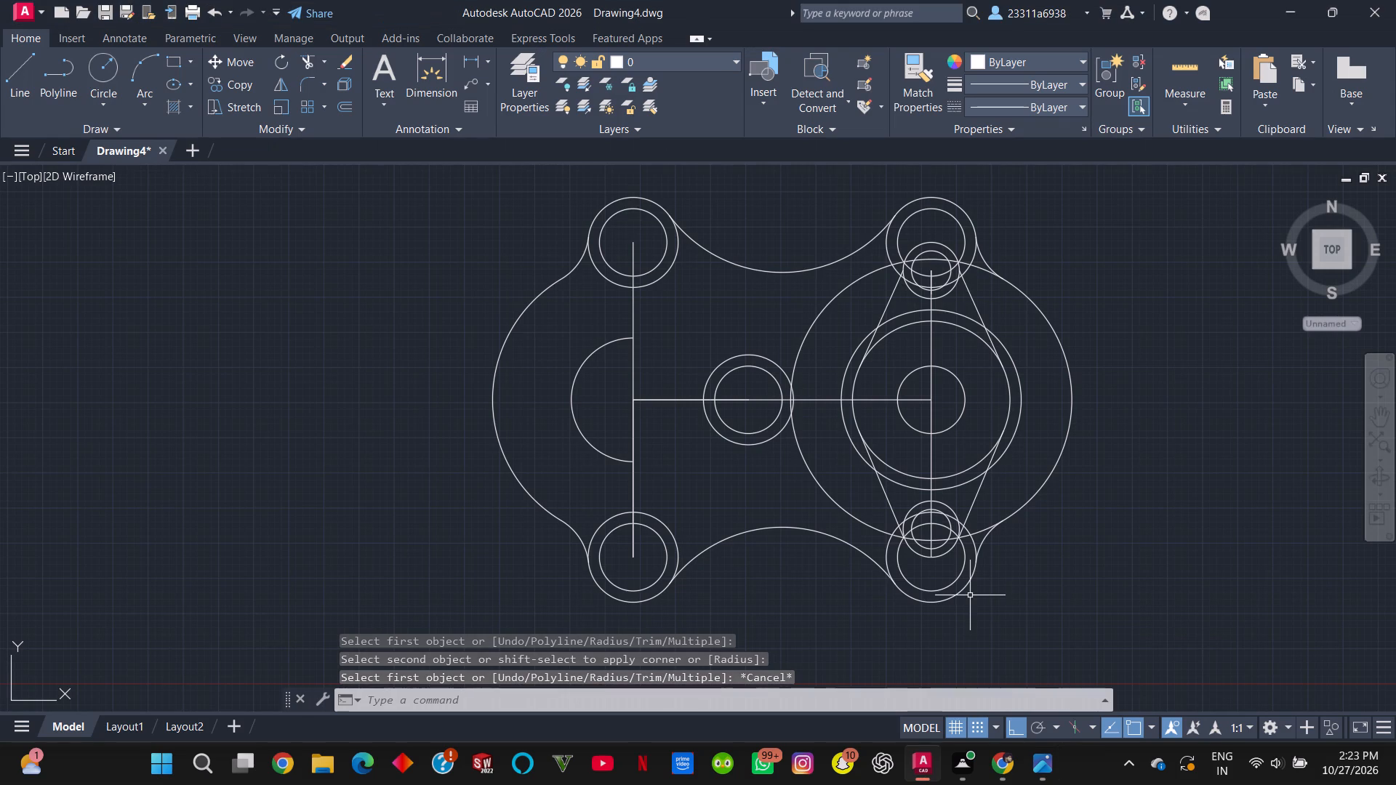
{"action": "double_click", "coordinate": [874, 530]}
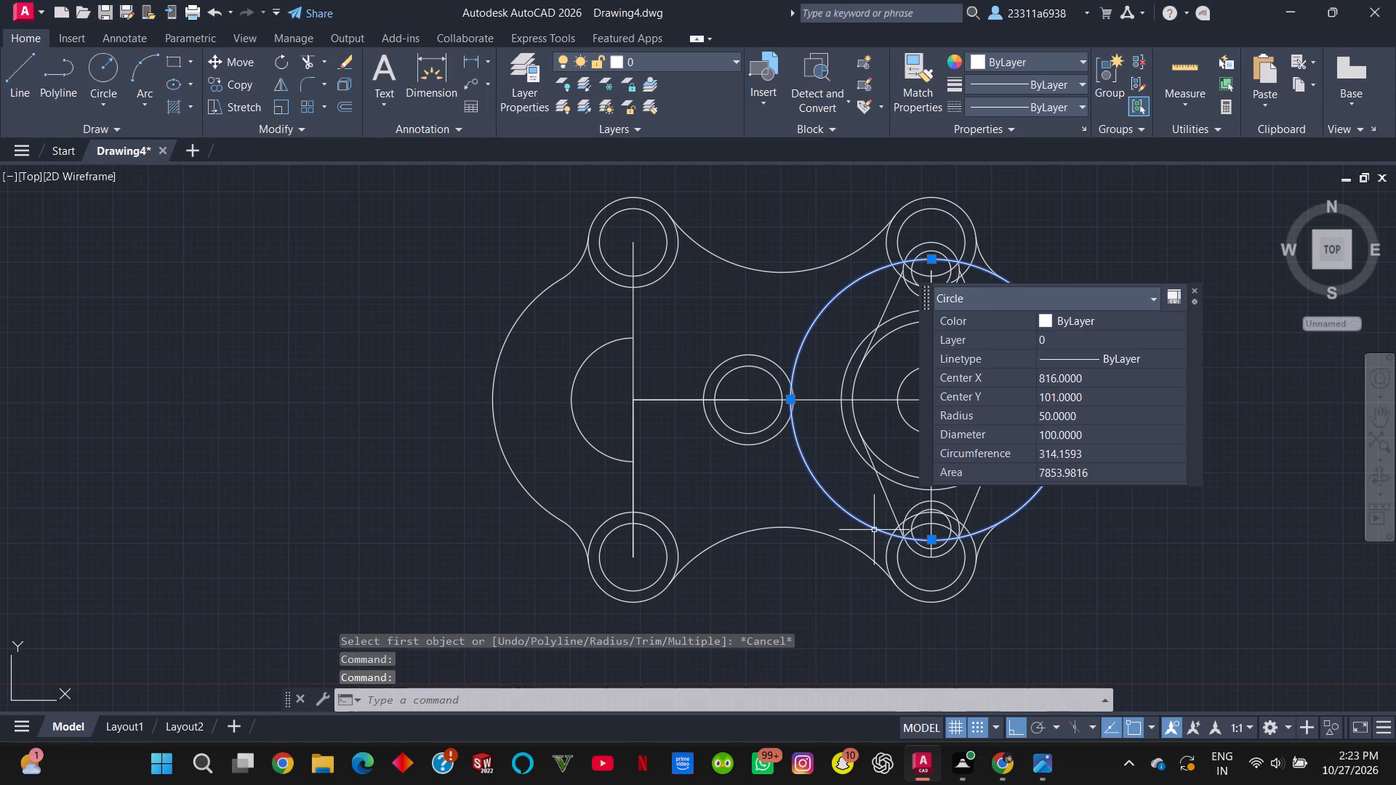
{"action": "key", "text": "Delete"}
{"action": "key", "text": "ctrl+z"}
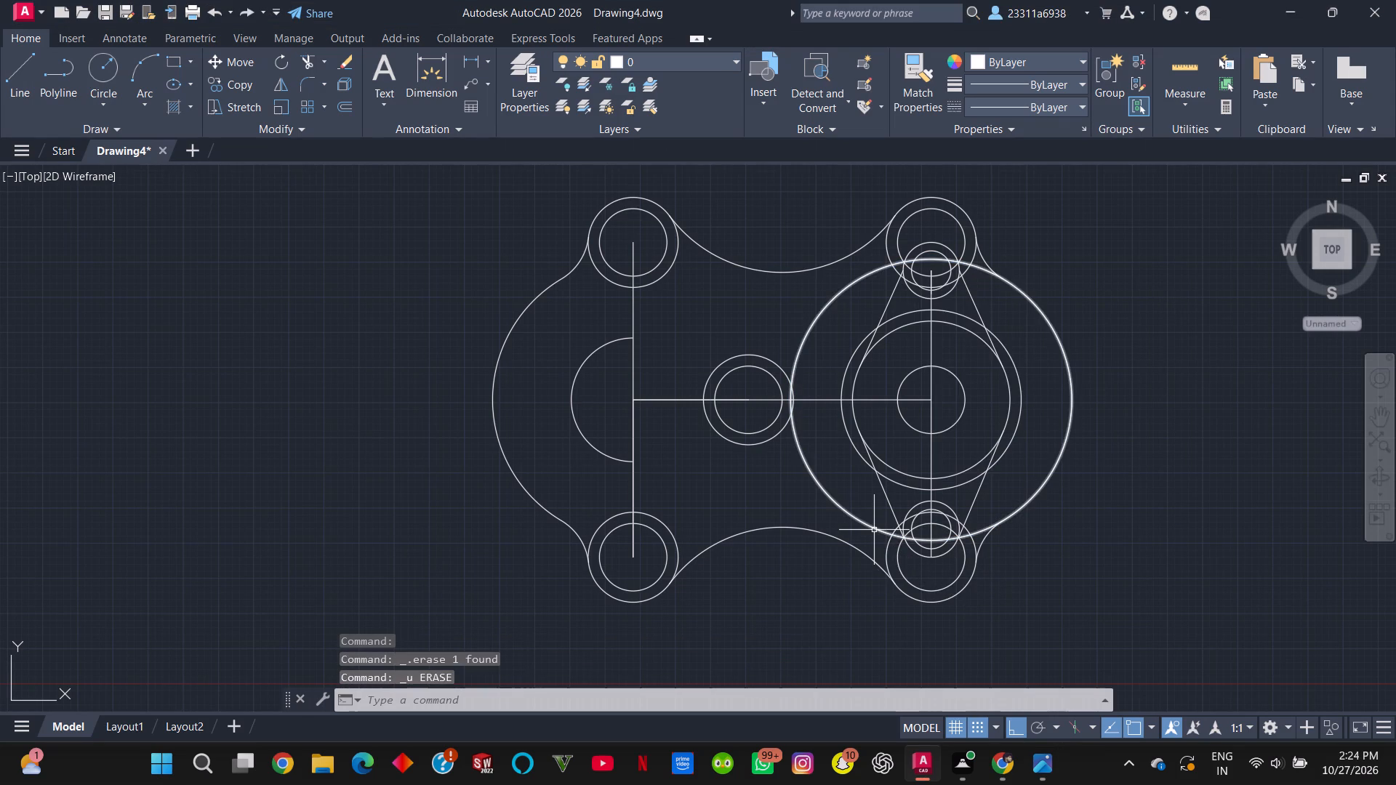
Trim the inner left half of the large right radius 50 circle, including the pieces inside the middle radius 16 circle.
{"action": "type", "text": "tr"}
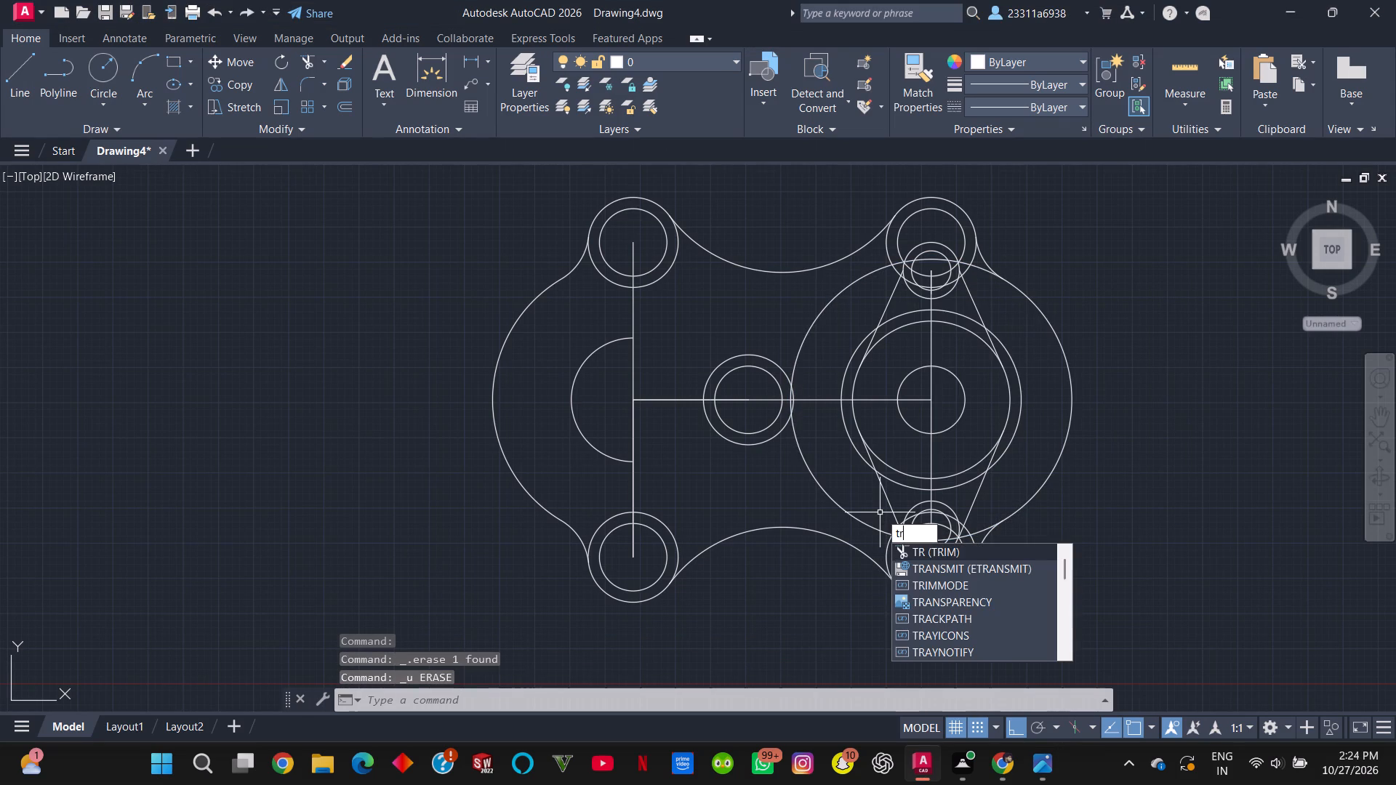
{"action": "left_click", "coordinate": [928, 552]}
{"action": "left_click", "coordinate": [846, 494]}
{"action": "left_click_drag", "start_coordinate": [846, 494], "coordinate": [824, 505]}
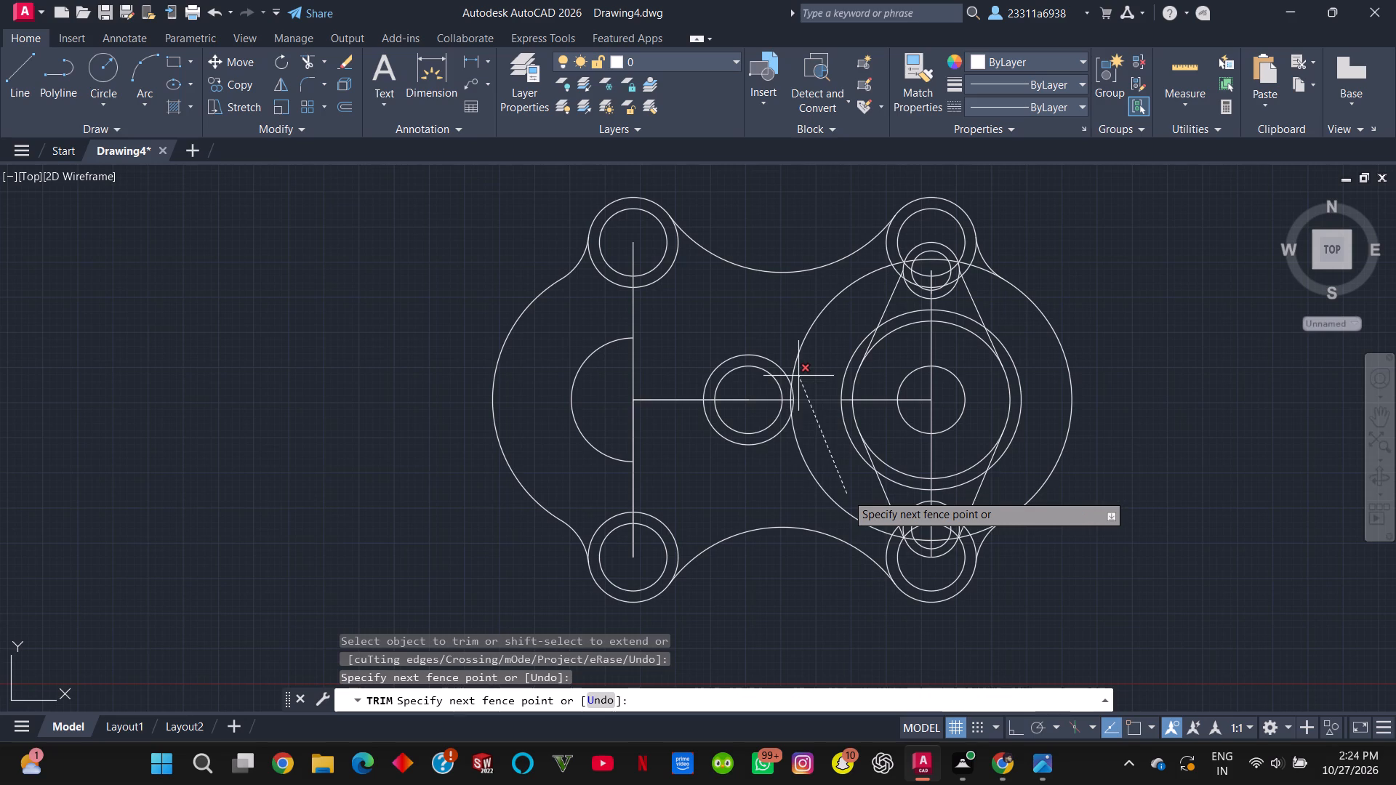
{"action": "left_click", "coordinate": [794, 479]}
{"action": "left_click_drag", "start_coordinate": [792, 312], "coordinate": [822, 354]}
{"action": "left_click", "coordinate": [822, 354]}
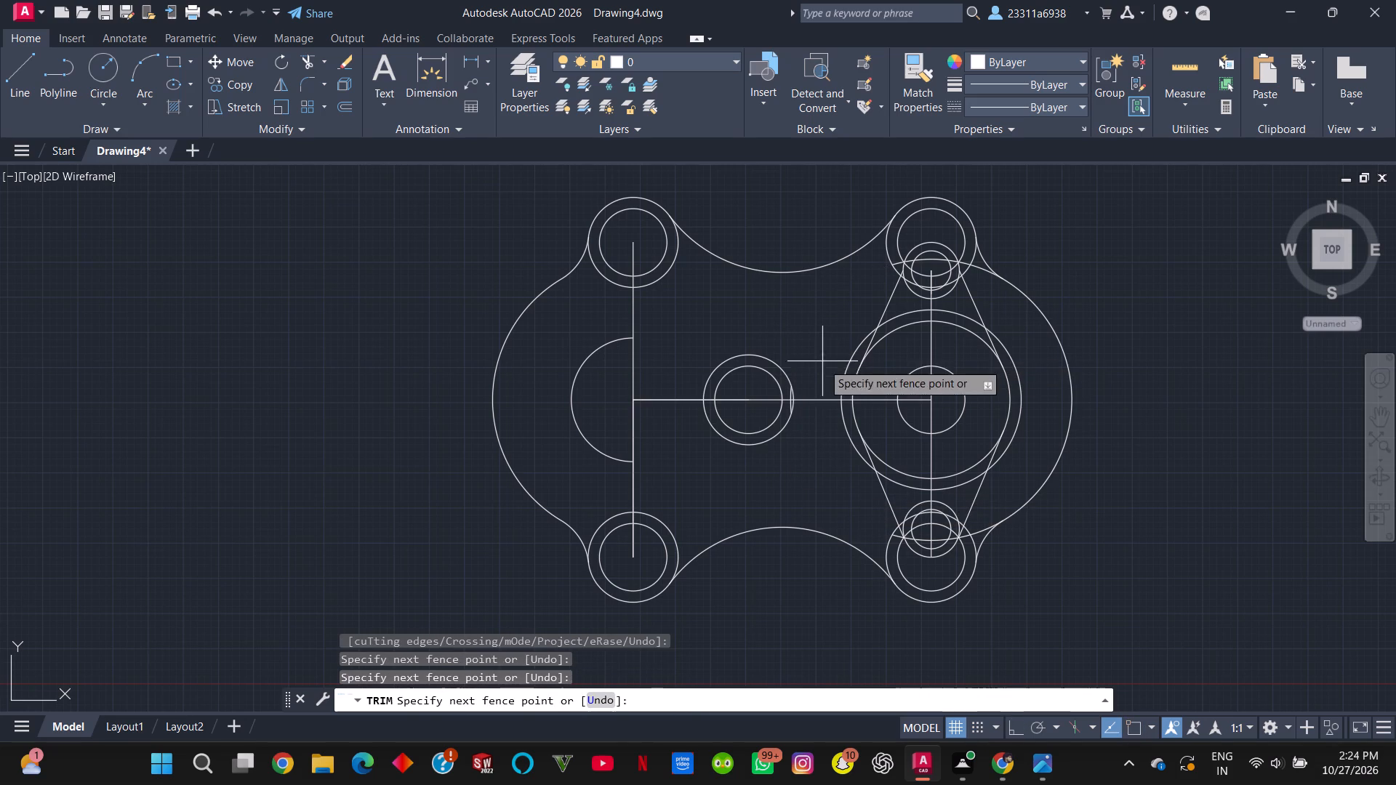
{"action": "scroll", "coordinate": [807, 392], "scroll_direction": "up", "scroll_amount": 3}
{"action": "left_click", "coordinate": [810, 390]}
{"action": "left_click", "coordinate": [732, 402]}
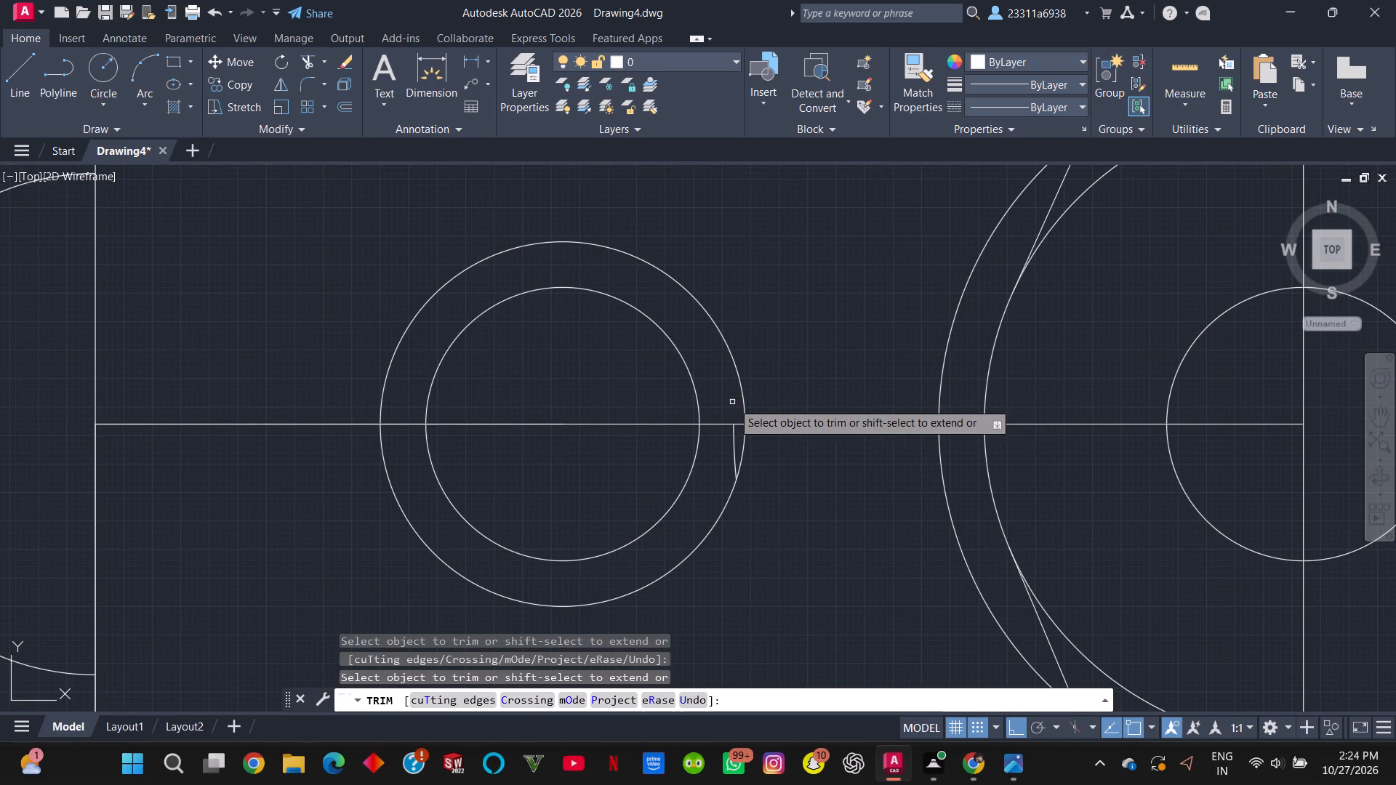
{"action": "left_click", "coordinate": [732, 453]}
{"action": "scroll", "coordinate": [867, 417], "scroll_direction": "down", "scroll_amount": 2}
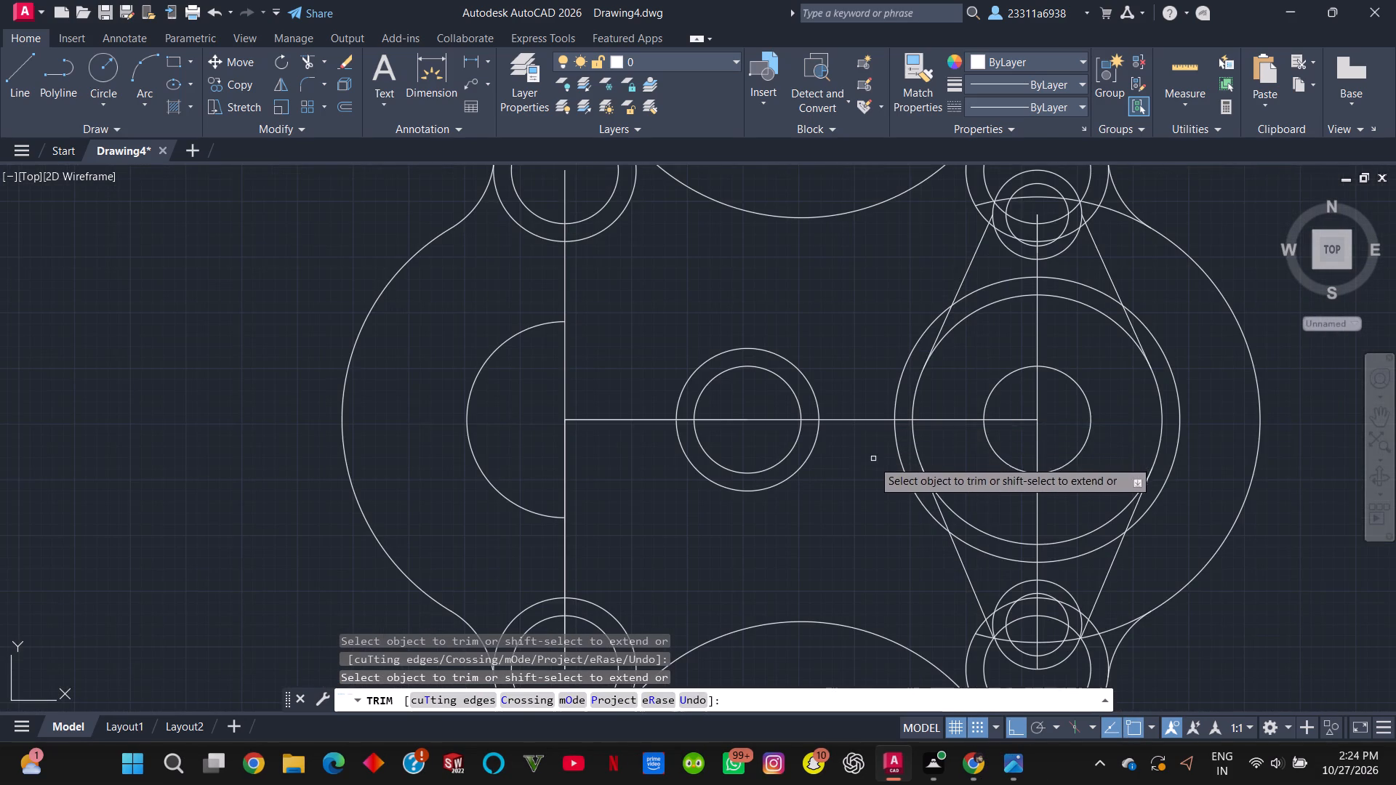
{"action": "key", "text": "Escape"}
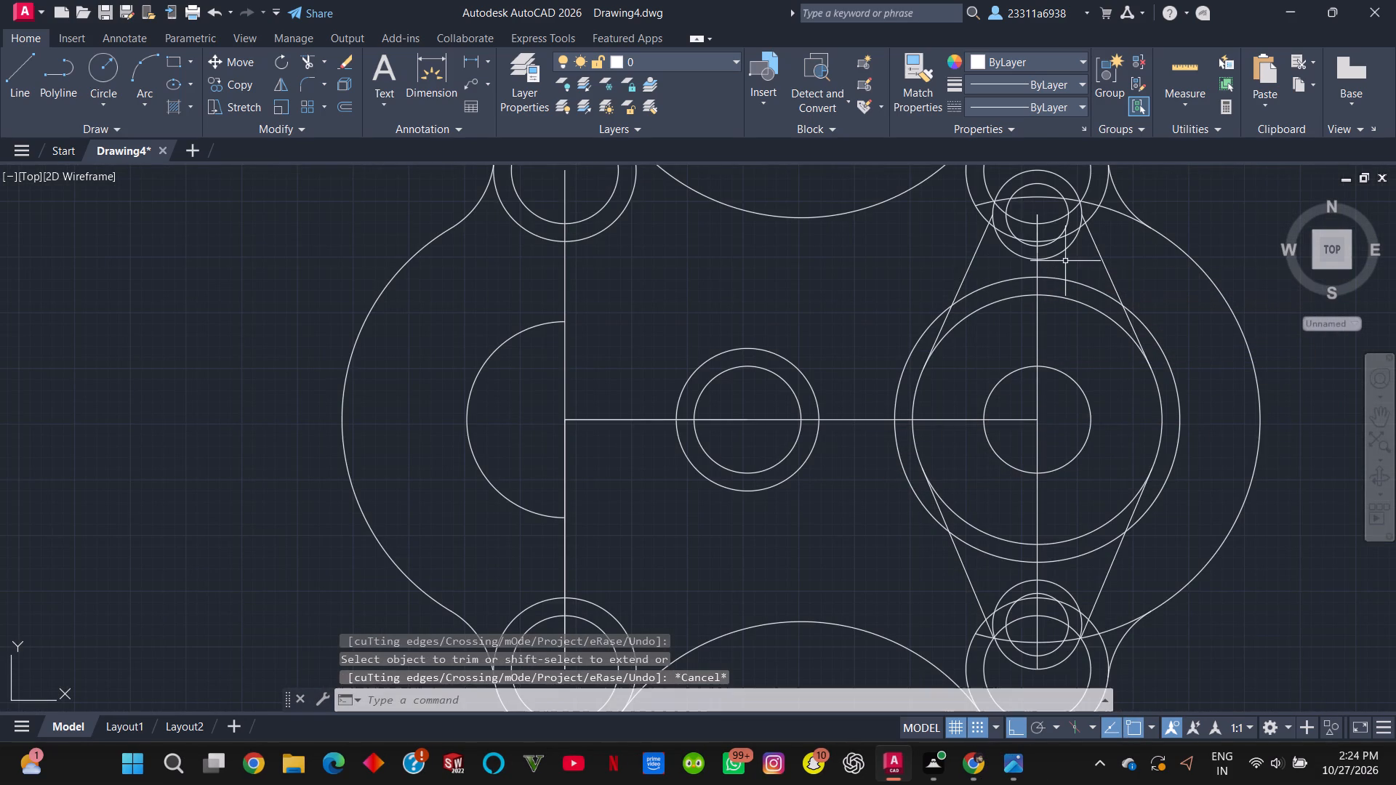
Trim the lower arc of the upper radius 10 circle between the link's two slanted lines.
{"action": "left_click", "coordinate": [1058, 251]}
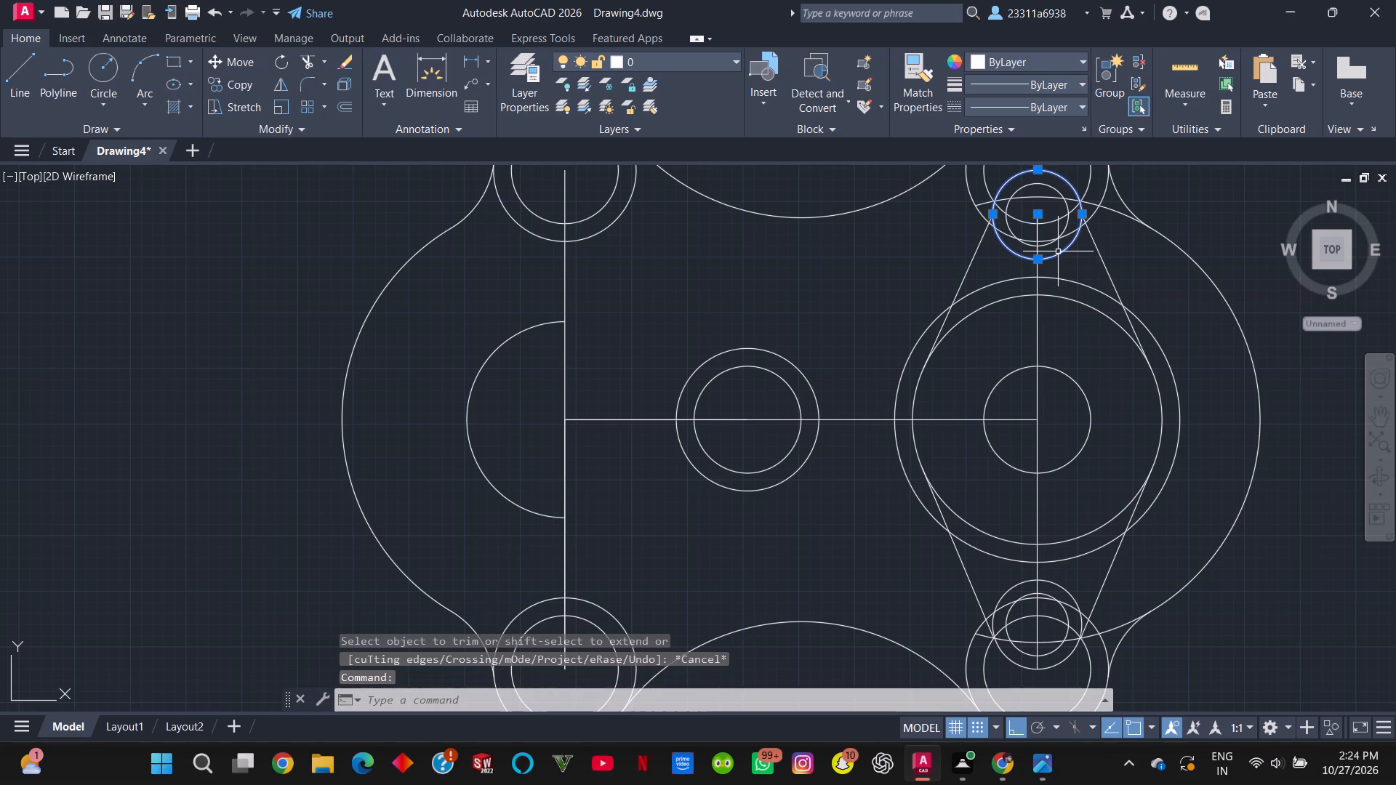
{"action": "key", "text": "Escape"}
{"action": "key", "text": "r"}
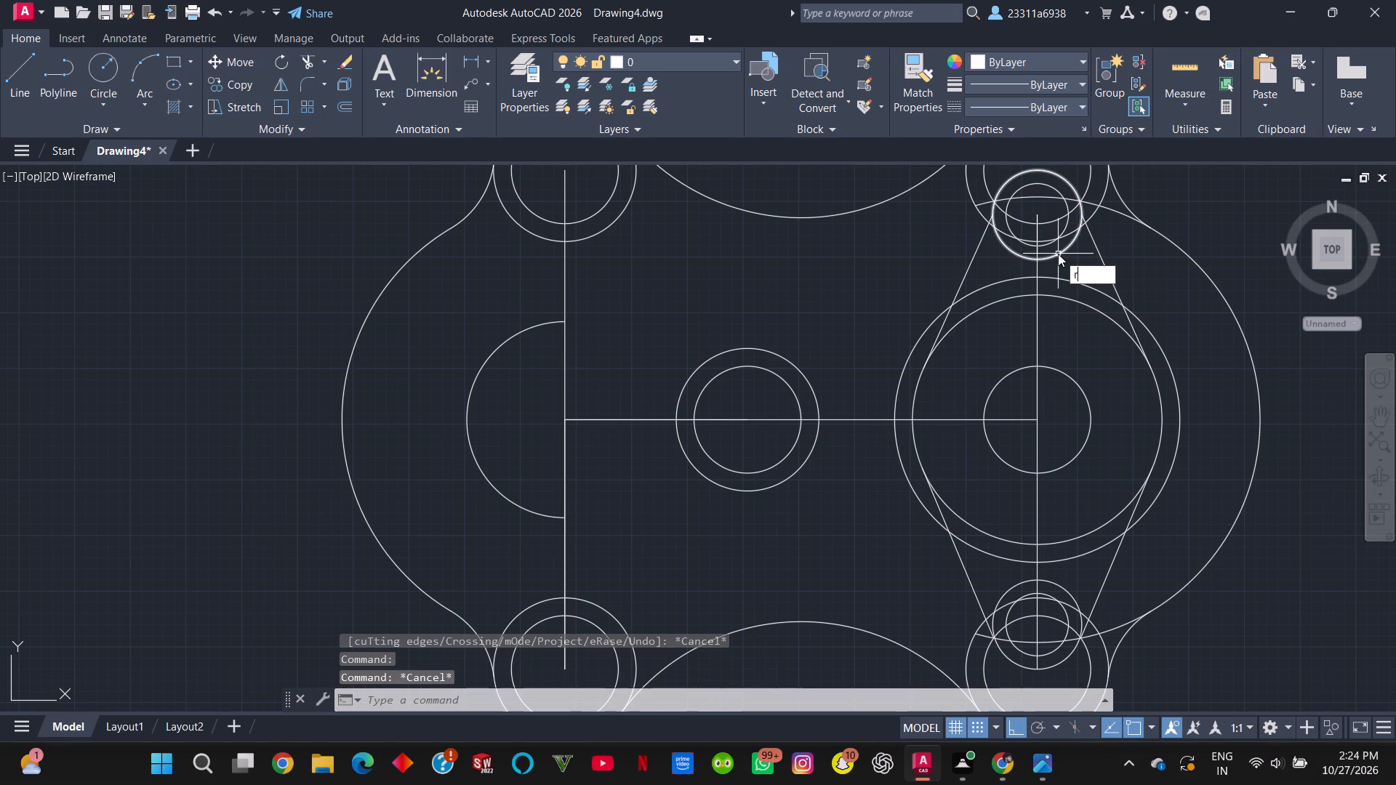
{"action": "key", "text": "BackSpace"}
{"action": "key", "text": "BackSpace"}
{"action": "type", "text": "tr"}
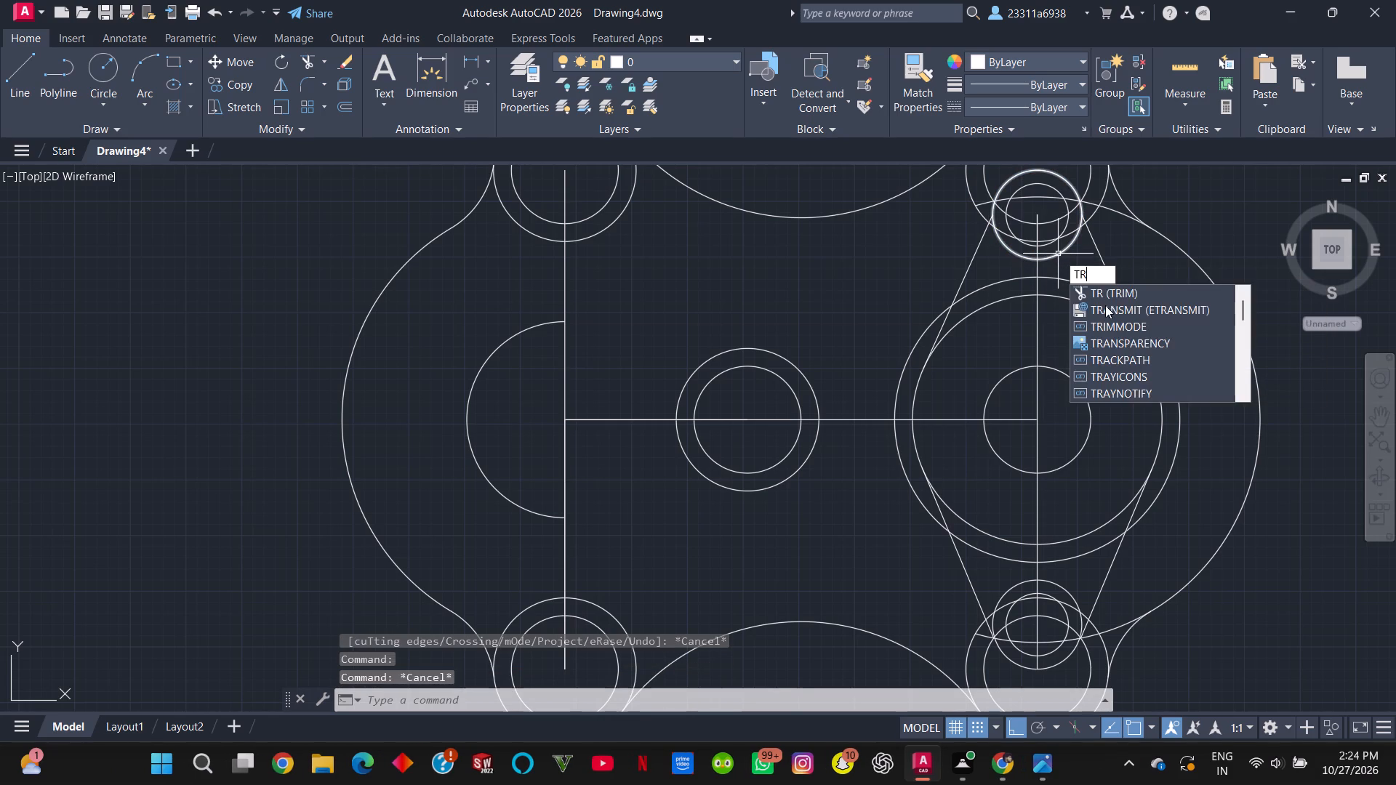
{"action": "left_click", "coordinate": [1111, 295]}
{"action": "left_click", "coordinate": [1067, 248]}
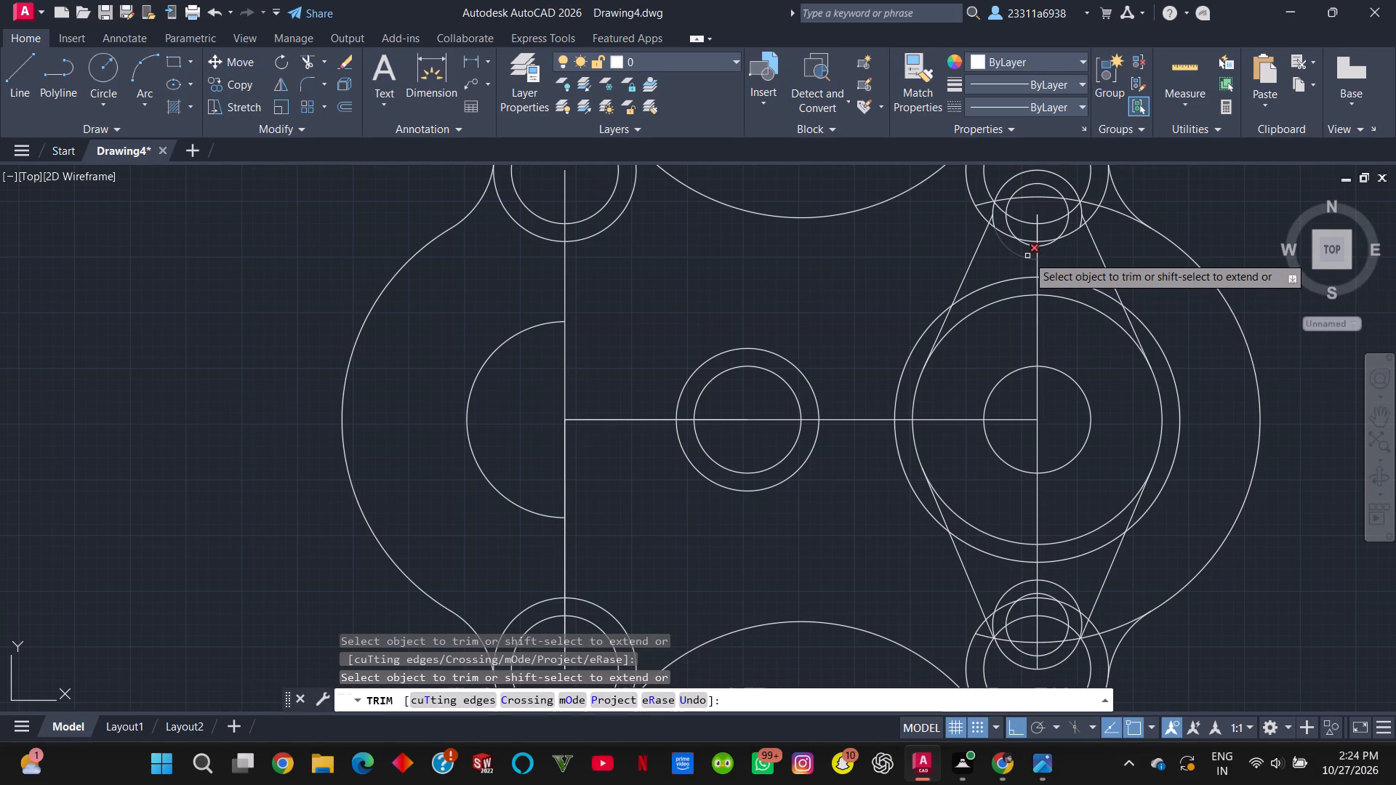
{"action": "left_click", "coordinate": [1026, 256]}
Following the reference image, trim the upper-right corner circles' arcs and the radius 10 stub inside the right side of the link's upper end.
{"action": "middle_click_drag", "start_coordinate": [1039, 225], "coordinate": [1040, 250]}
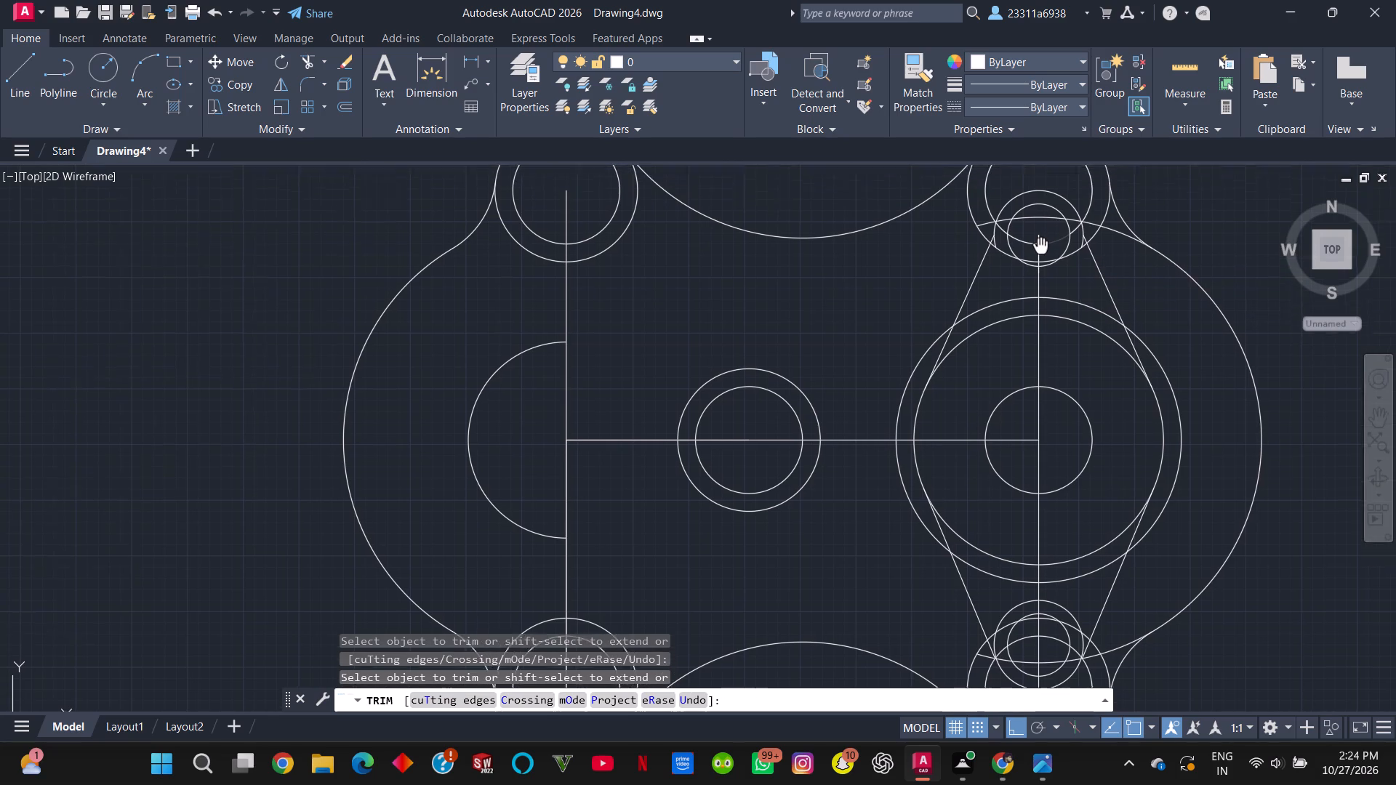
{"action": "middle_click_drag", "start_coordinate": [1040, 250], "coordinate": [1021, 314]}
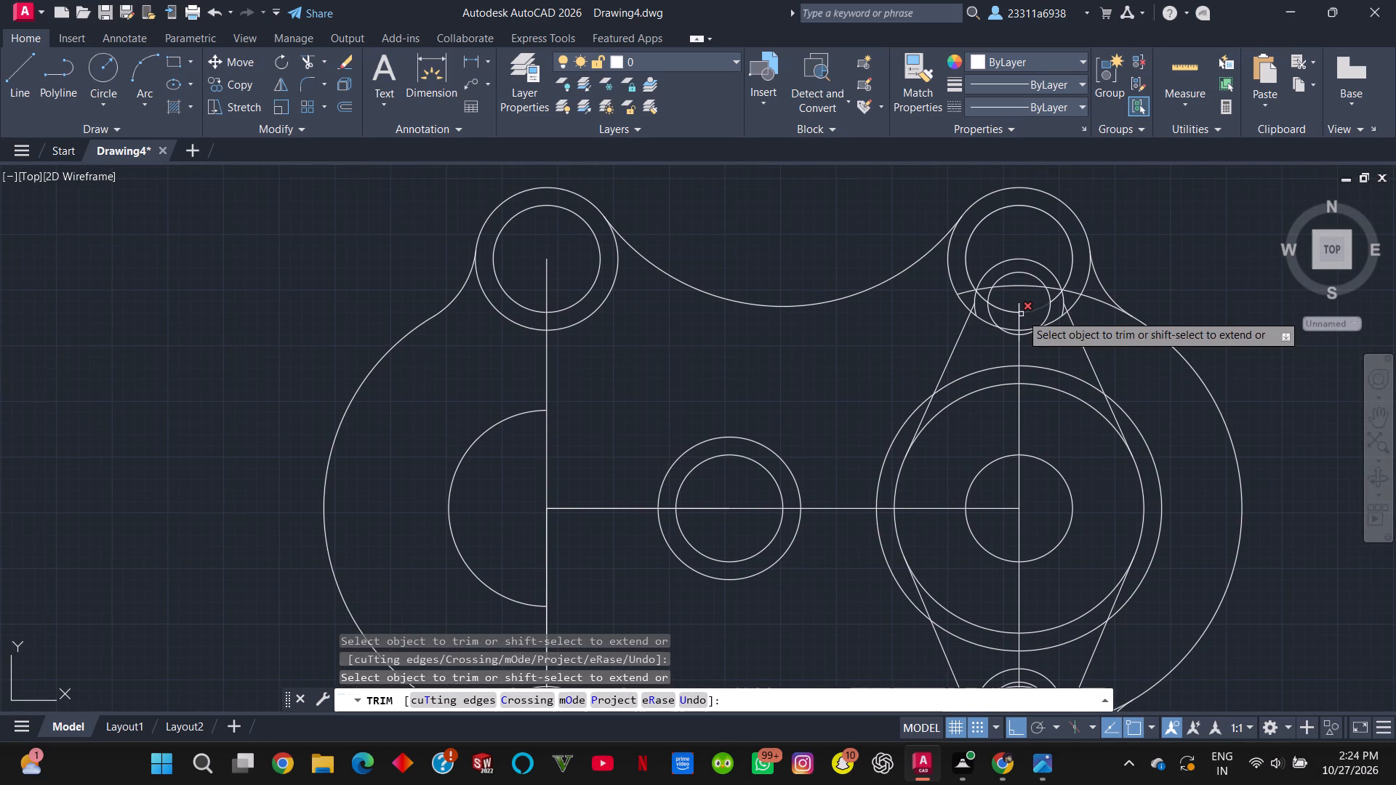
{"action": "scroll", "coordinate": [1021, 314], "scroll_direction": "up", "scroll_amount": 2}
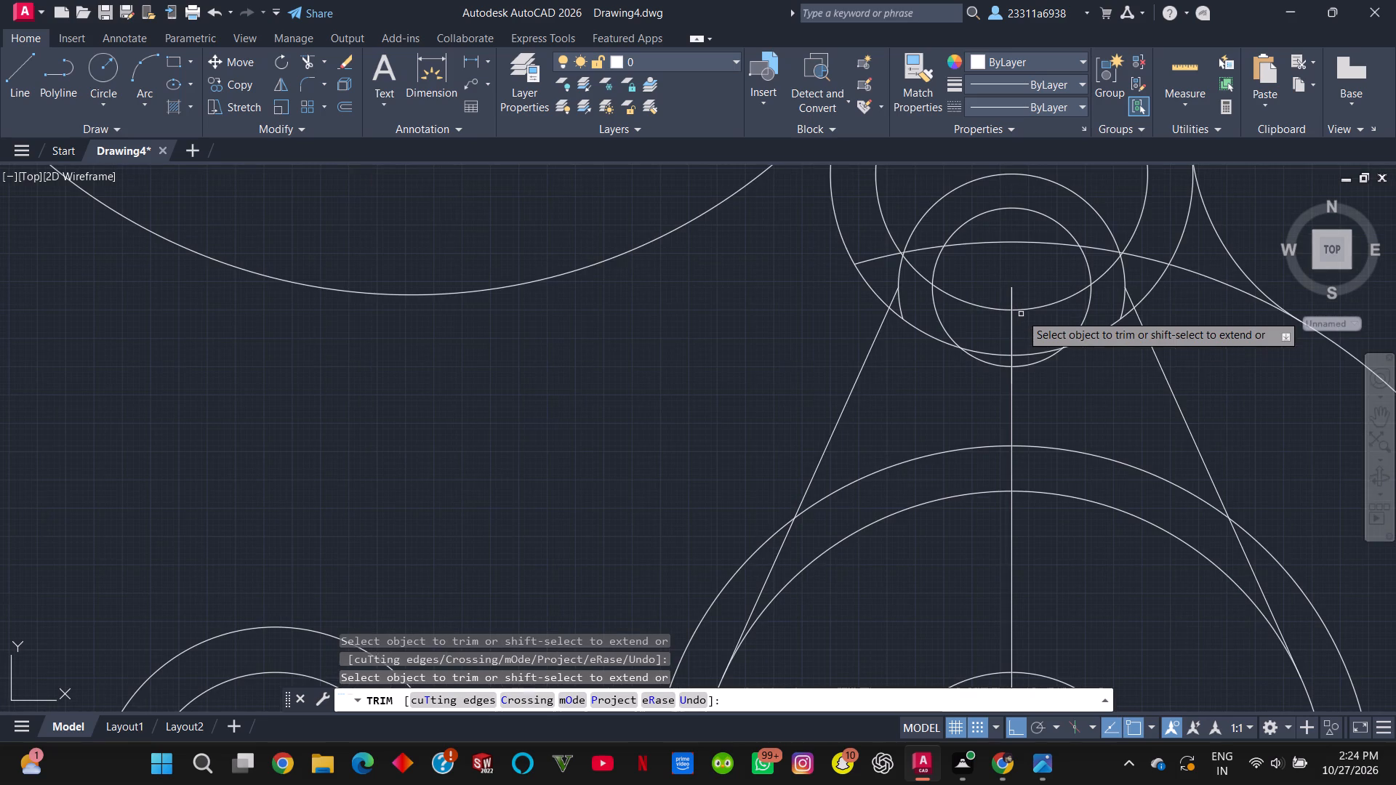
{"action": "key", "text": "alt+Tab"}
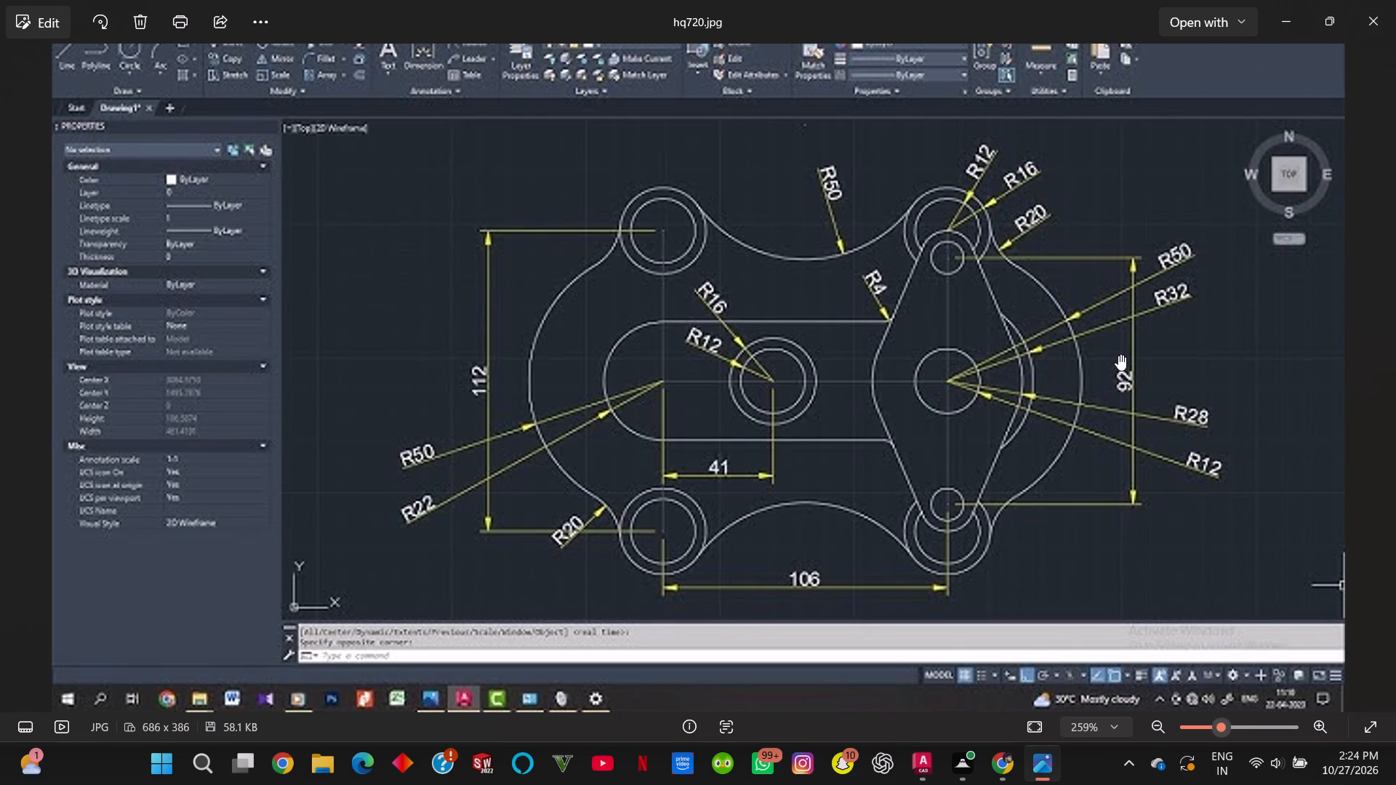
{"action": "key", "text": "alt+Tab"}
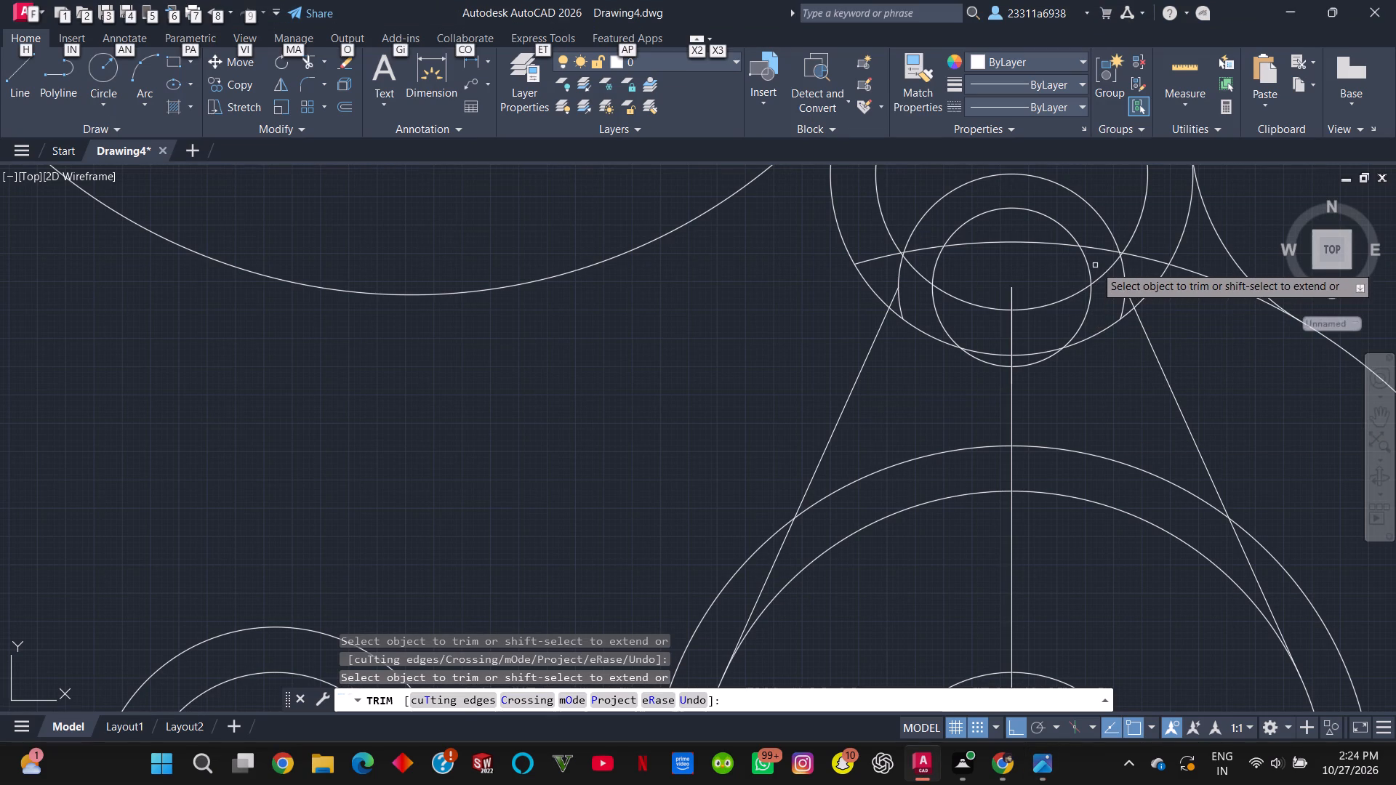
{"action": "left_click_drag", "start_coordinate": [1095, 265], "coordinate": [1094, 357]}
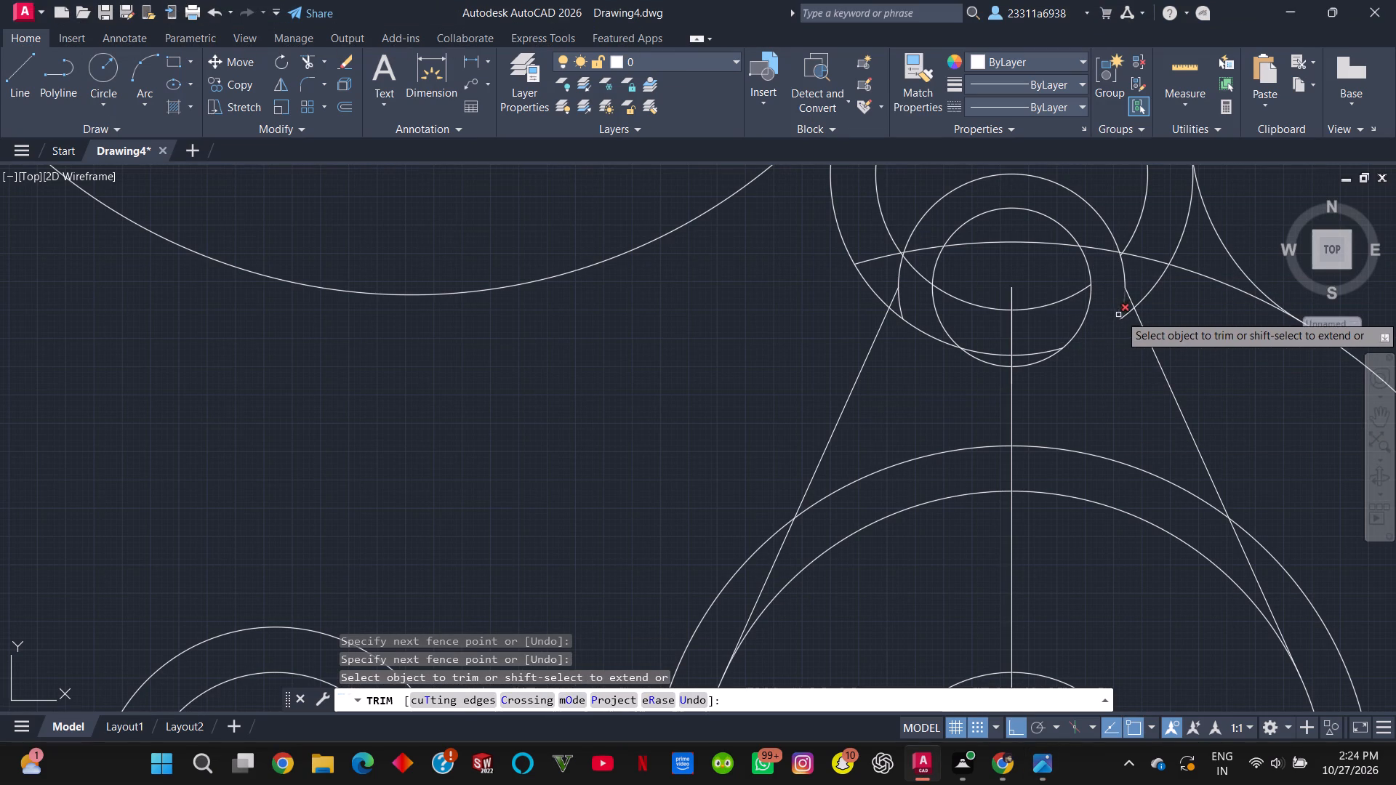
{"action": "left_click_drag", "start_coordinate": [1120, 307], "coordinate": [1135, 332]}
{"action": "left_click", "coordinate": [1131, 331]}
{"action": "left_click", "coordinate": [1120, 312]}
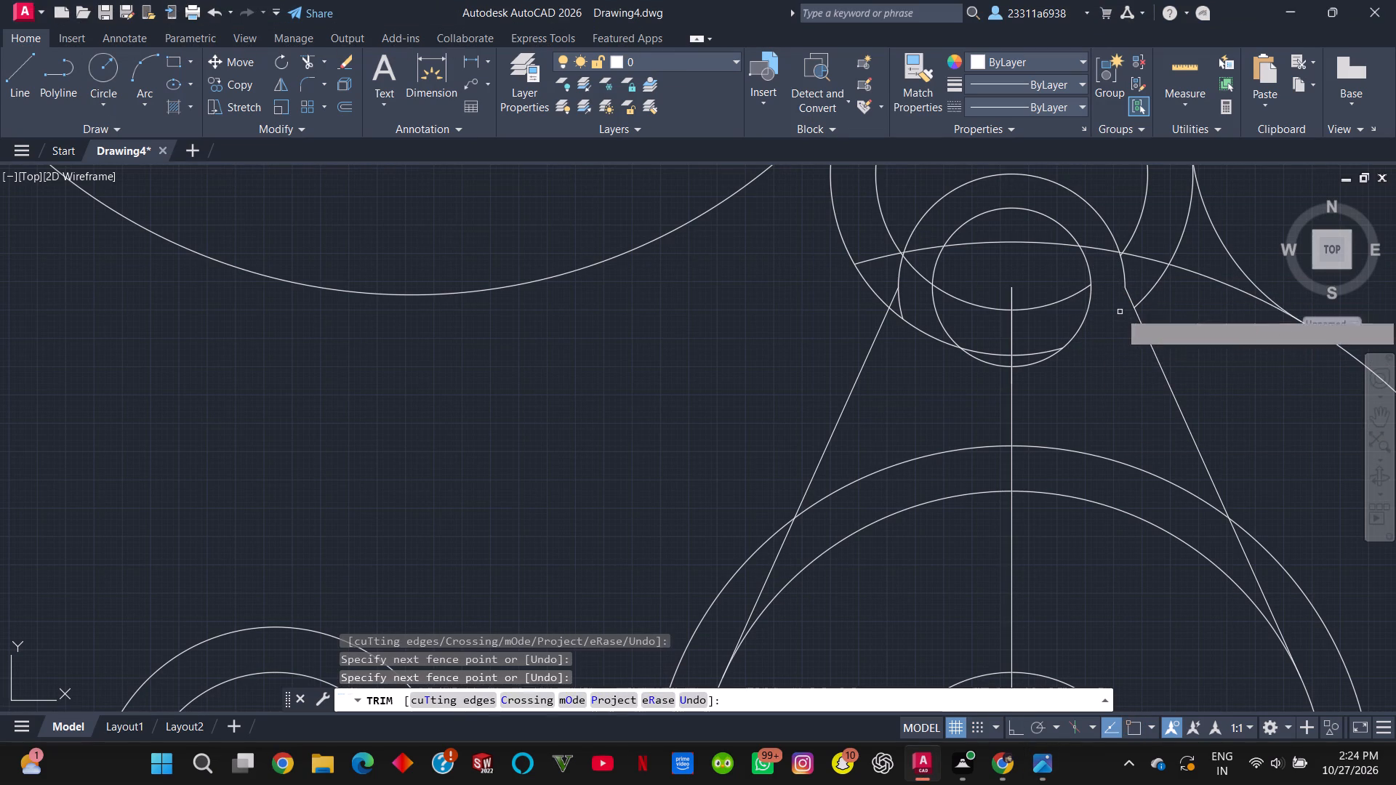
Trim the corner circle arcs, the vertical centre line and the radius 50 arc inside the link's small upper hole.
{"action": "key", "text": "alt+Tab"}
{"action": "key", "text": "alt+Tab"}
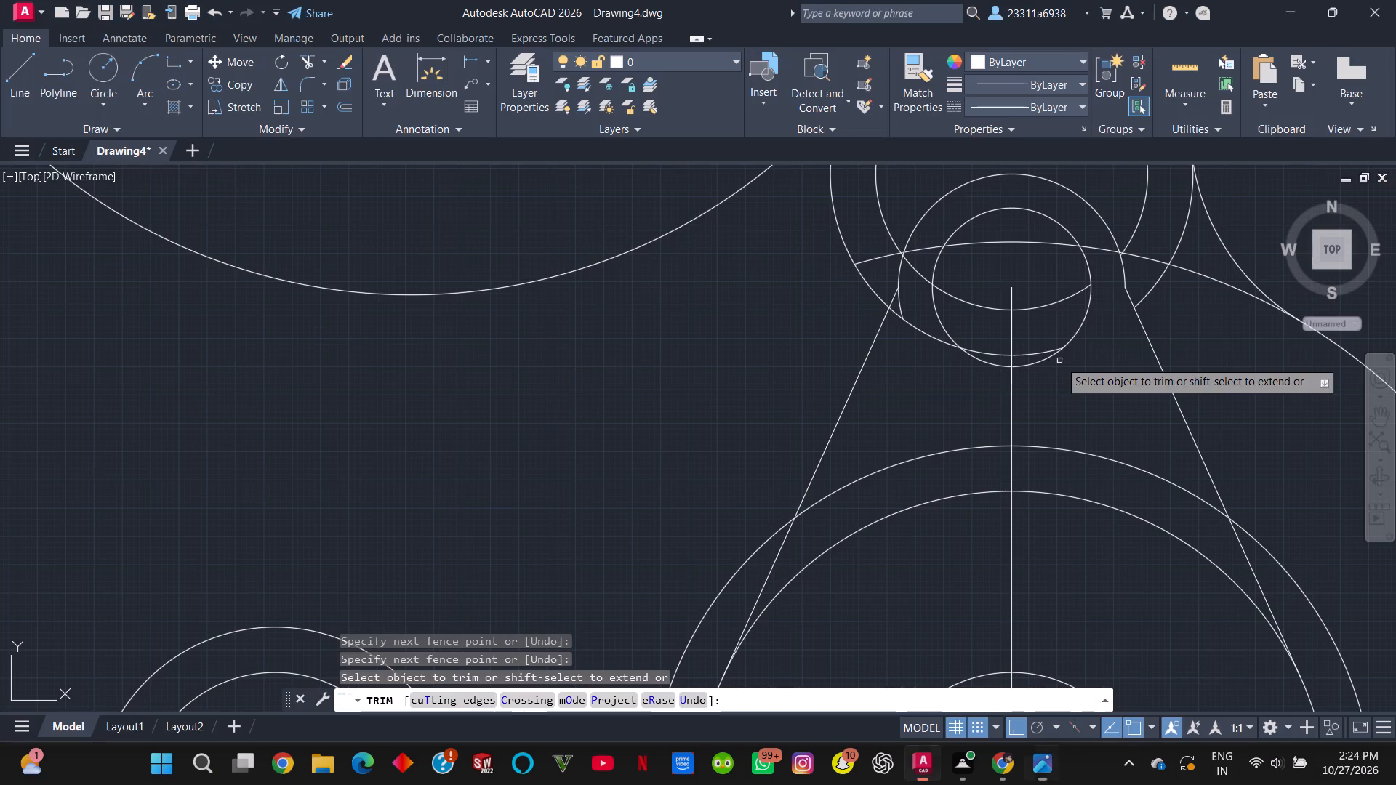
{"action": "left_click_drag", "start_coordinate": [1020, 265], "coordinate": [1031, 360]}
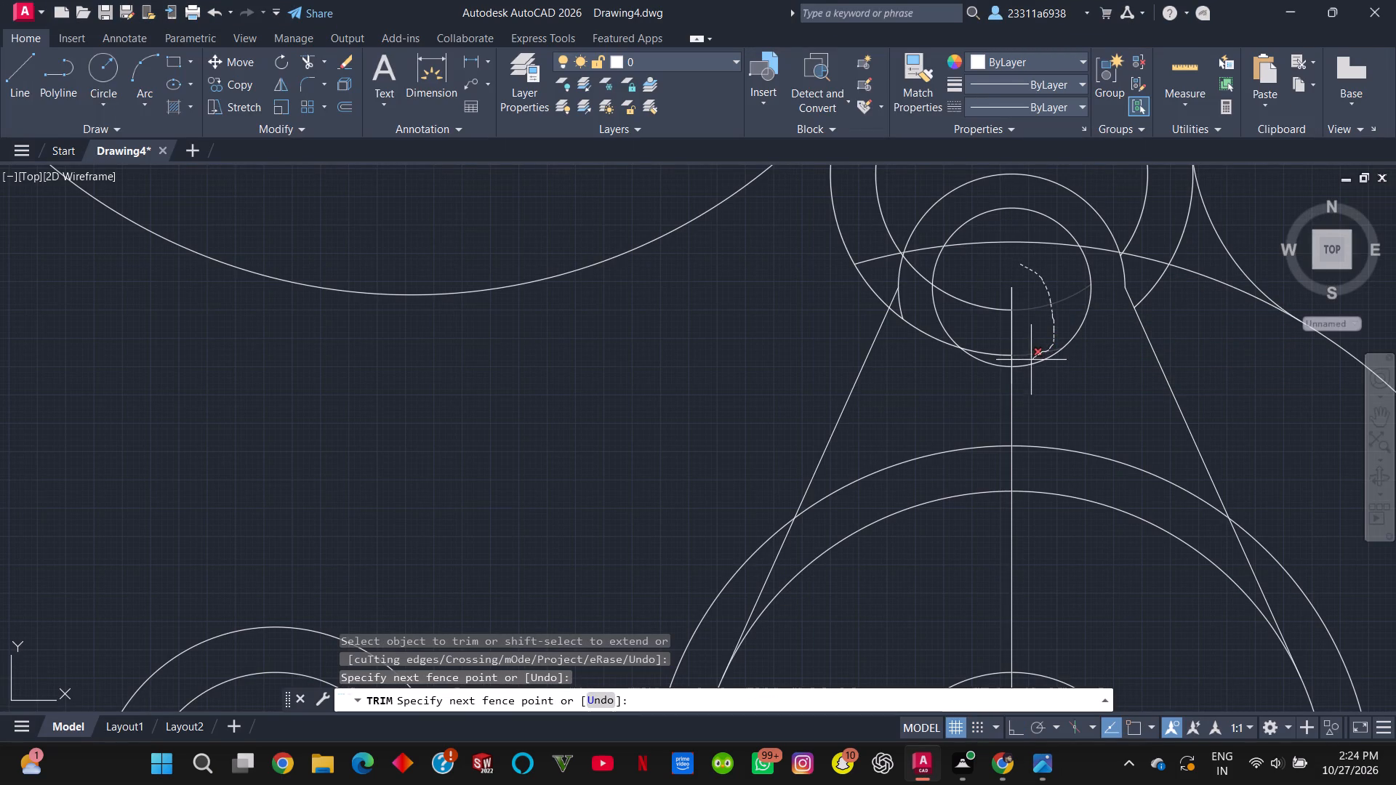
{"action": "left_click_drag", "start_coordinate": [1031, 360], "coordinate": [1024, 318]}
{"action": "key", "text": "alt+Tab"}
{"action": "key", "text": "alt+Tab"}
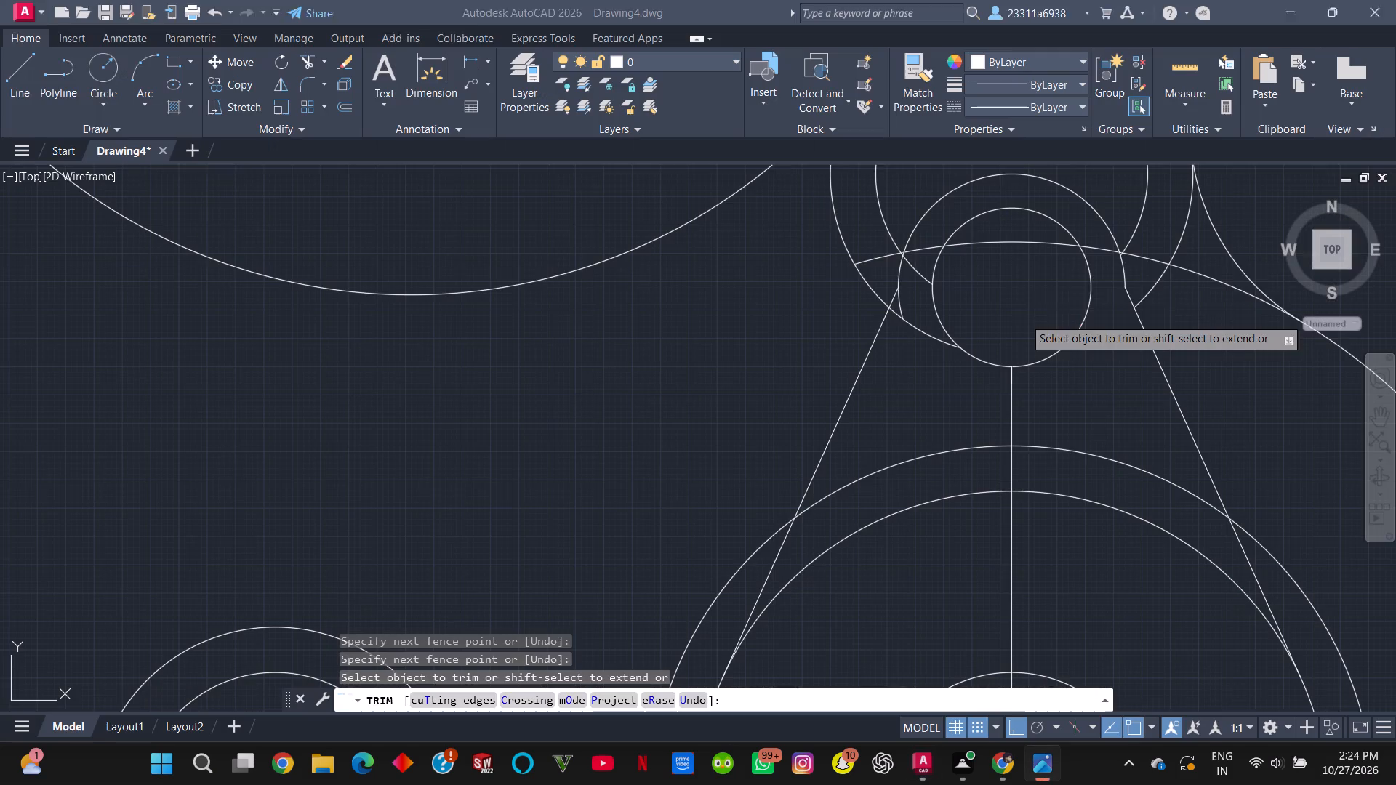
{"action": "left_click", "coordinate": [1028, 241]}
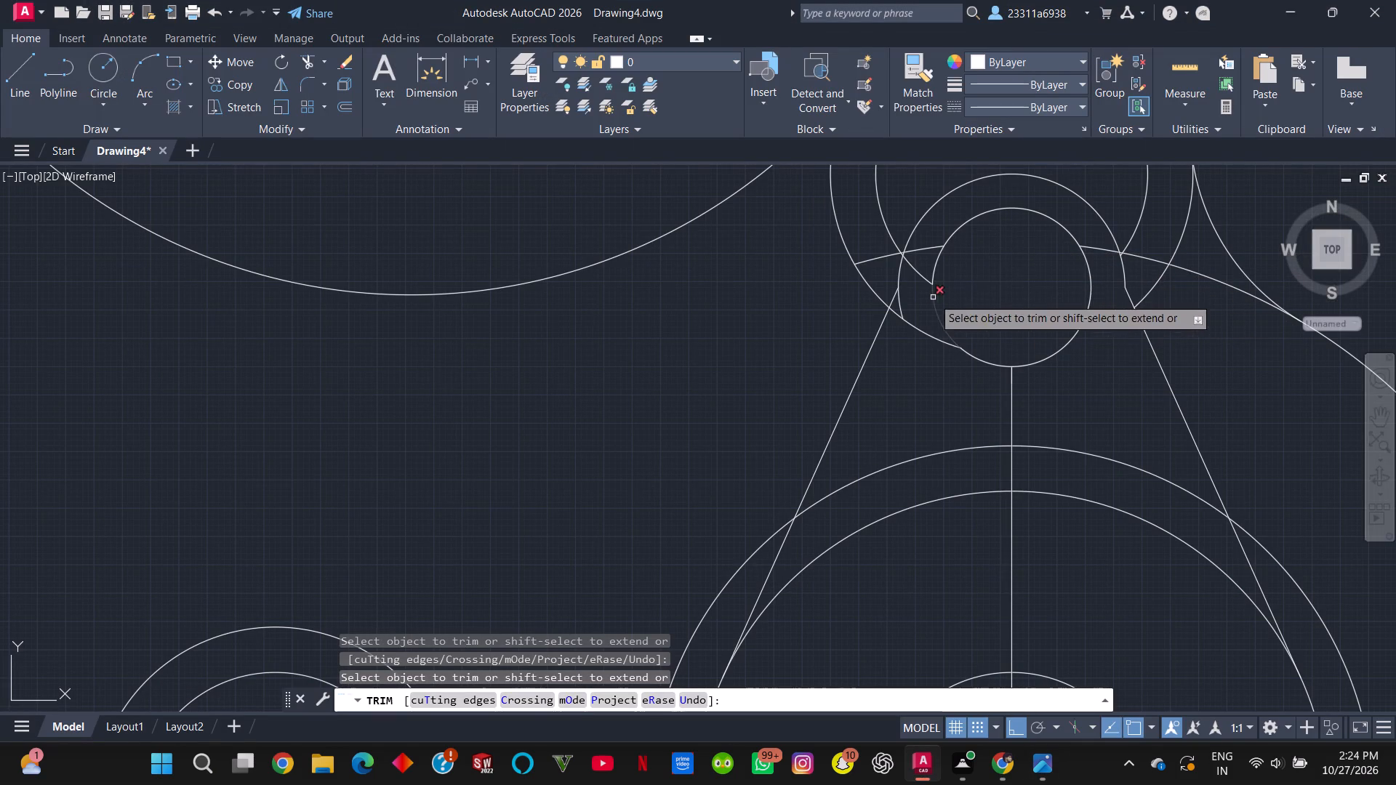
Trim the remaining corner circle and radius 50 arcs between the small upper hole and the link's outline, checking against the reference image.
{"action": "left_click", "coordinate": [918, 302]}
{"action": "left_click_drag", "start_coordinate": [917, 302], "coordinate": [932, 231]}
{"action": "left_click", "coordinate": [935, 226]}
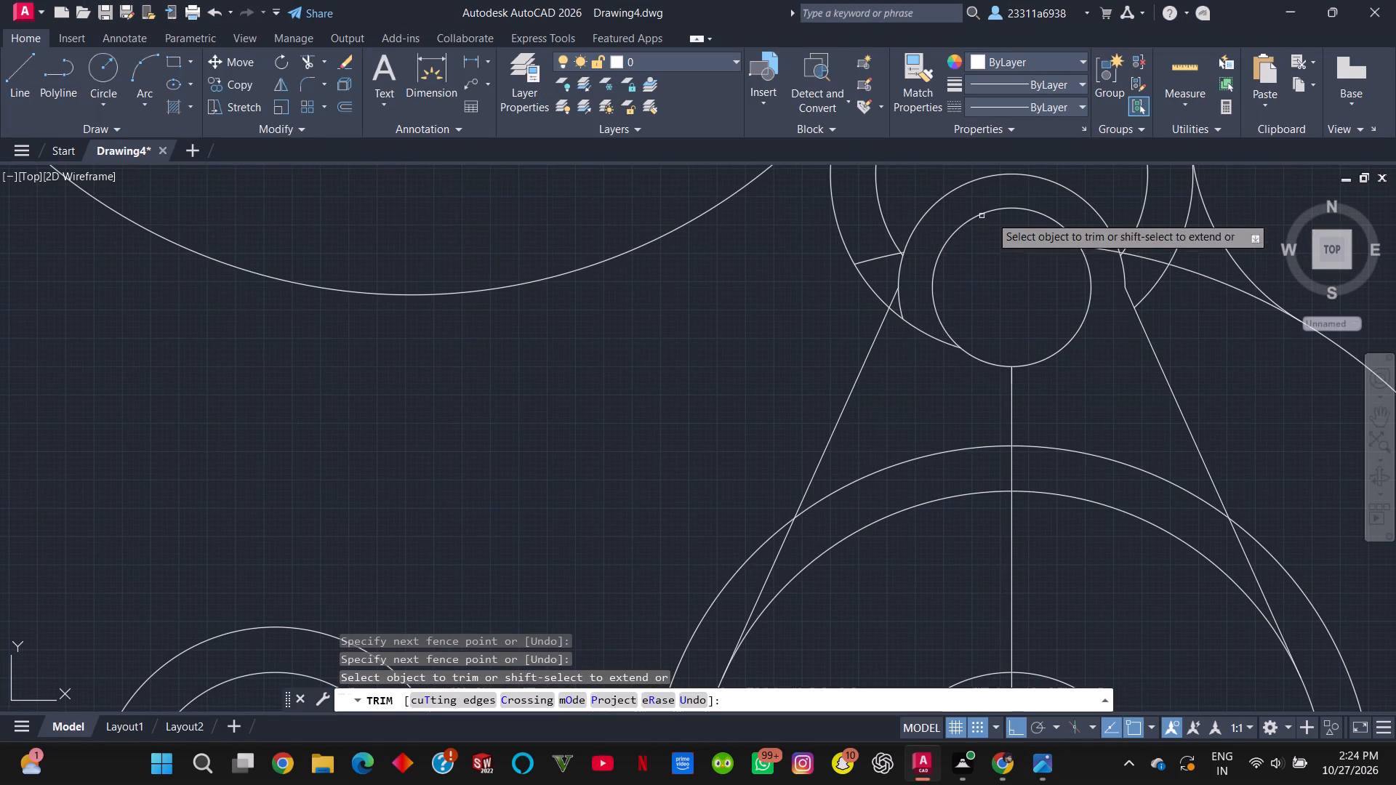
{"action": "left_click_drag", "start_coordinate": [1080, 229], "coordinate": [1106, 267]}
{"action": "left_click", "coordinate": [1106, 267]}
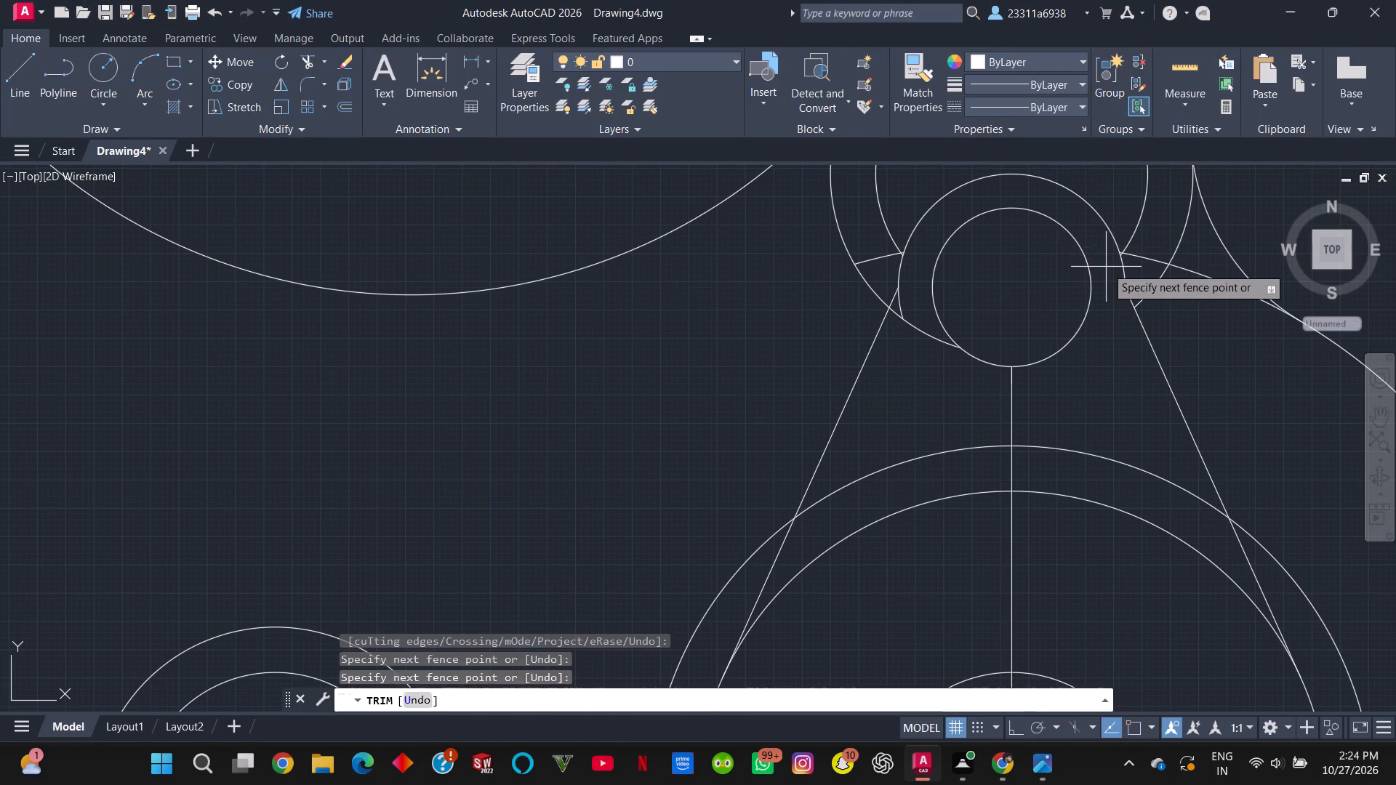
{"action": "key", "text": "alt+Tab"}
{"action": "key", "text": "alt+Tab"}
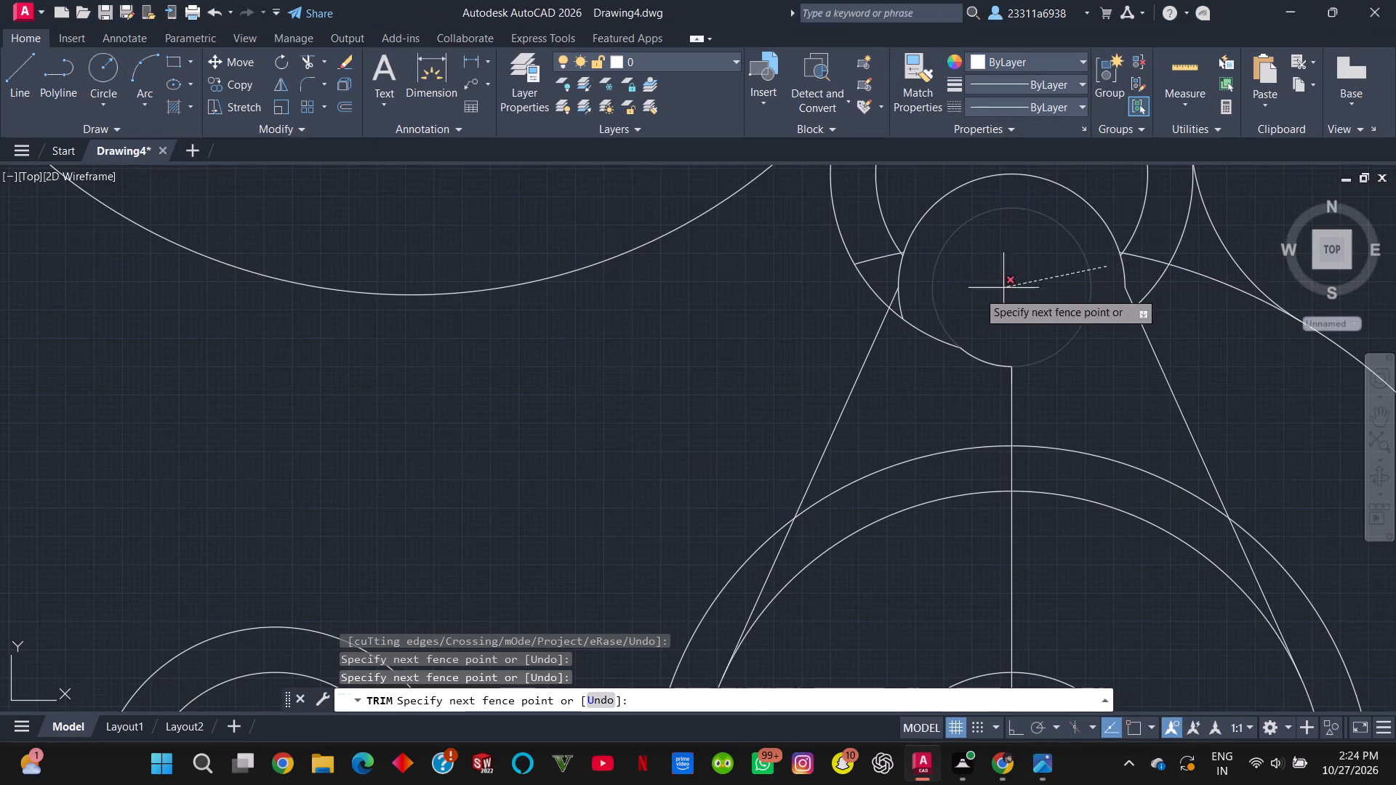
{"action": "left_click", "coordinate": [1131, 366]}
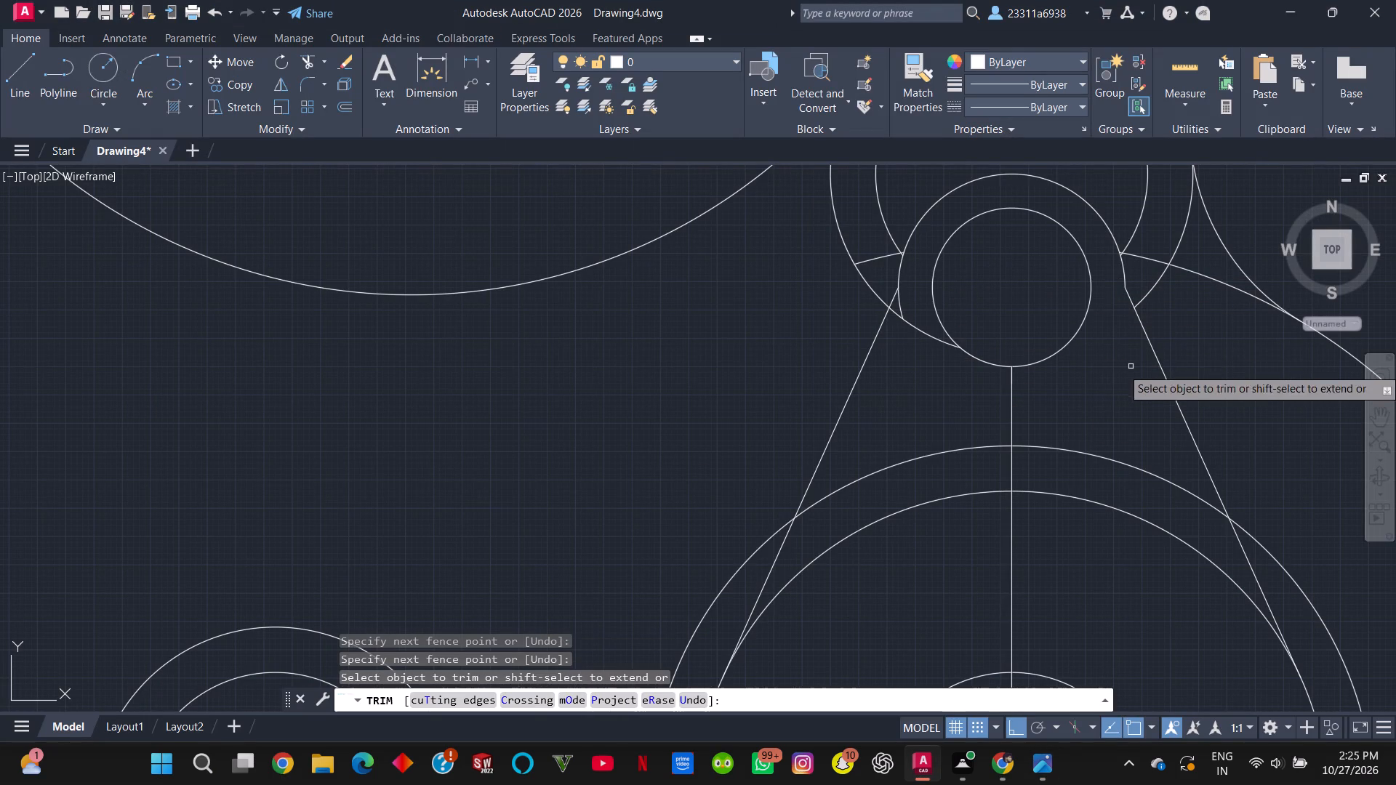
{"action": "left_click_drag", "start_coordinate": [915, 305], "coordinate": [887, 327]}
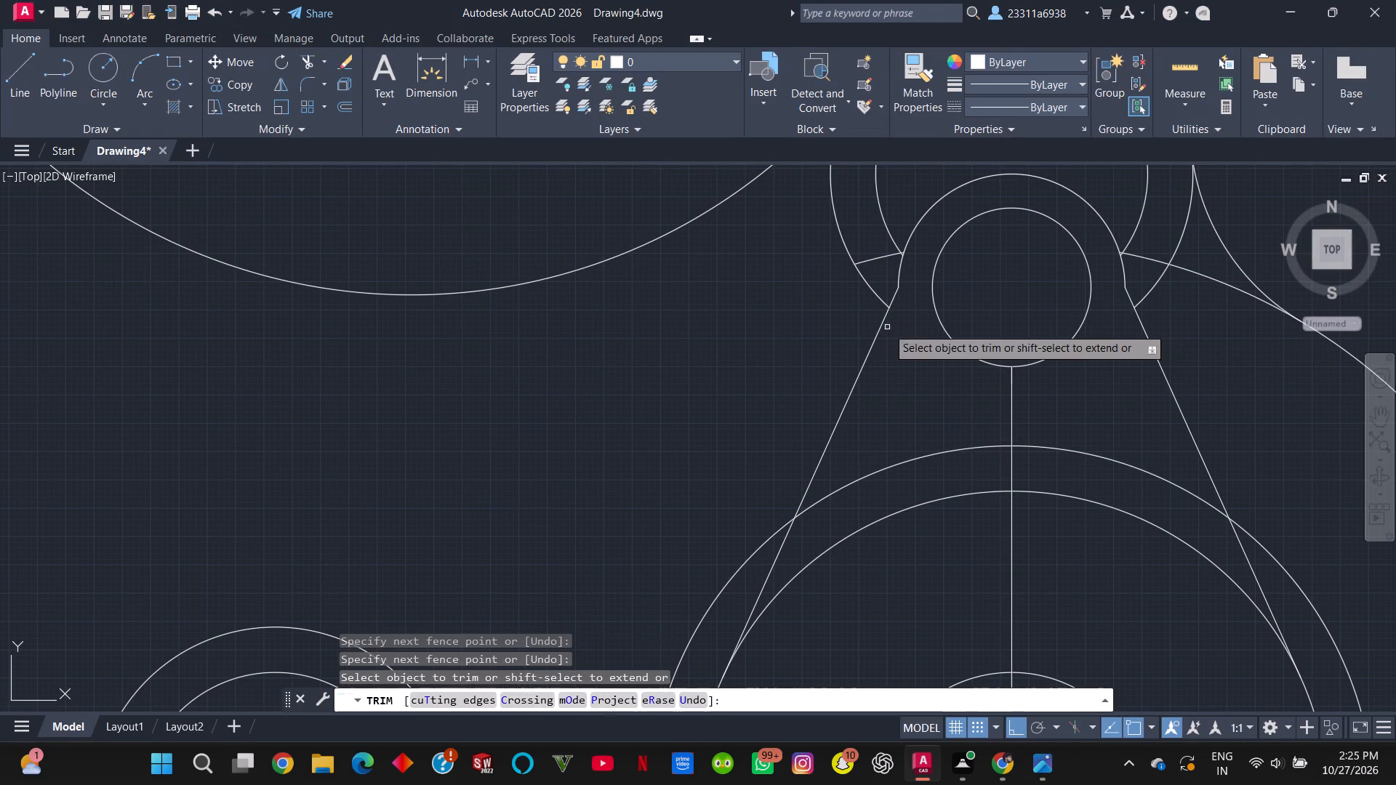
{"action": "key", "text": "alt+Tab"}
{"action": "key", "text": "alt+Tab"}
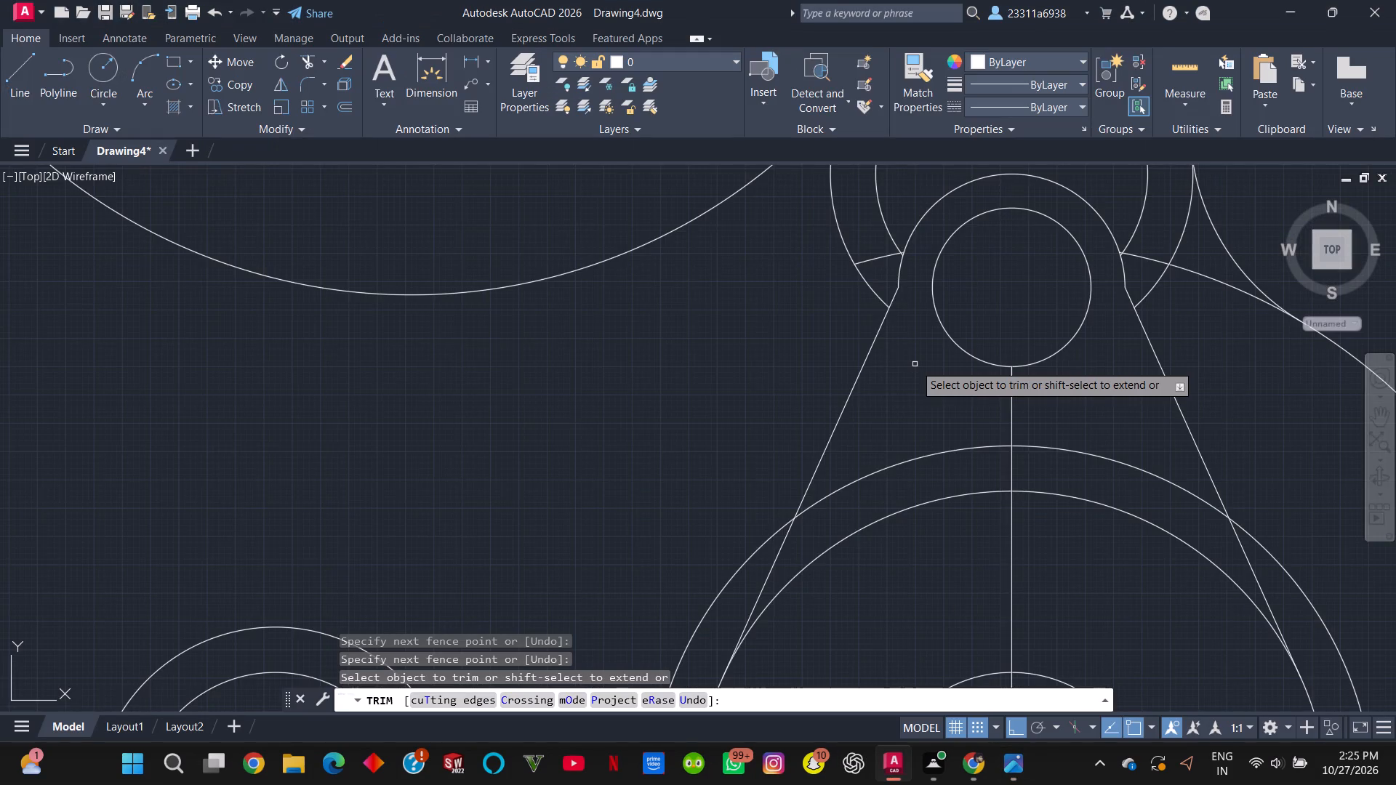
{"action": "scroll", "coordinate": [915, 364], "scroll_direction": "down", "scroll_amount": 1}
{"action": "key", "text": "alt+Tab"}
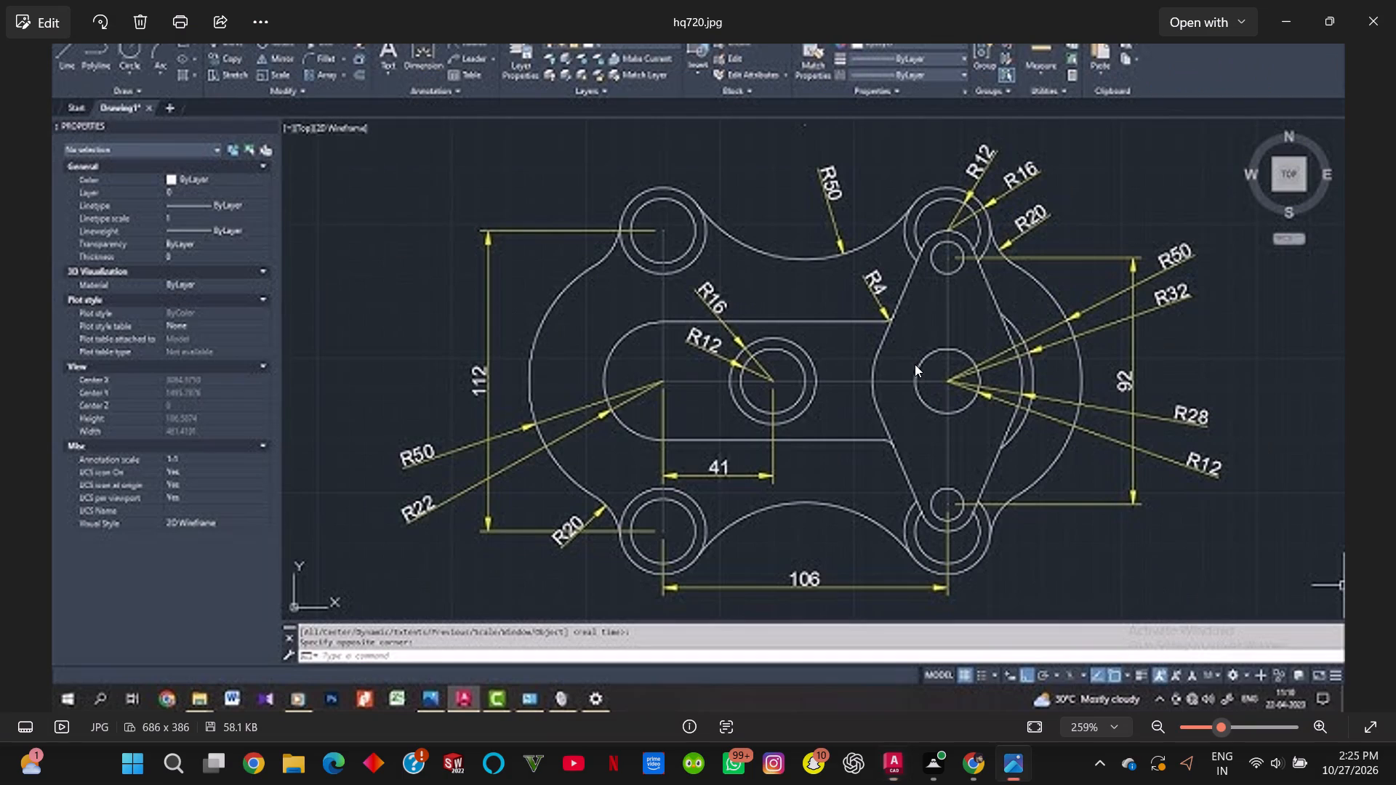
Trim the radius 32 circle inside and on the inner side of the link, keeping only its arc outside the link's outer edge.
{"action": "key", "text": "alt+Tab"}
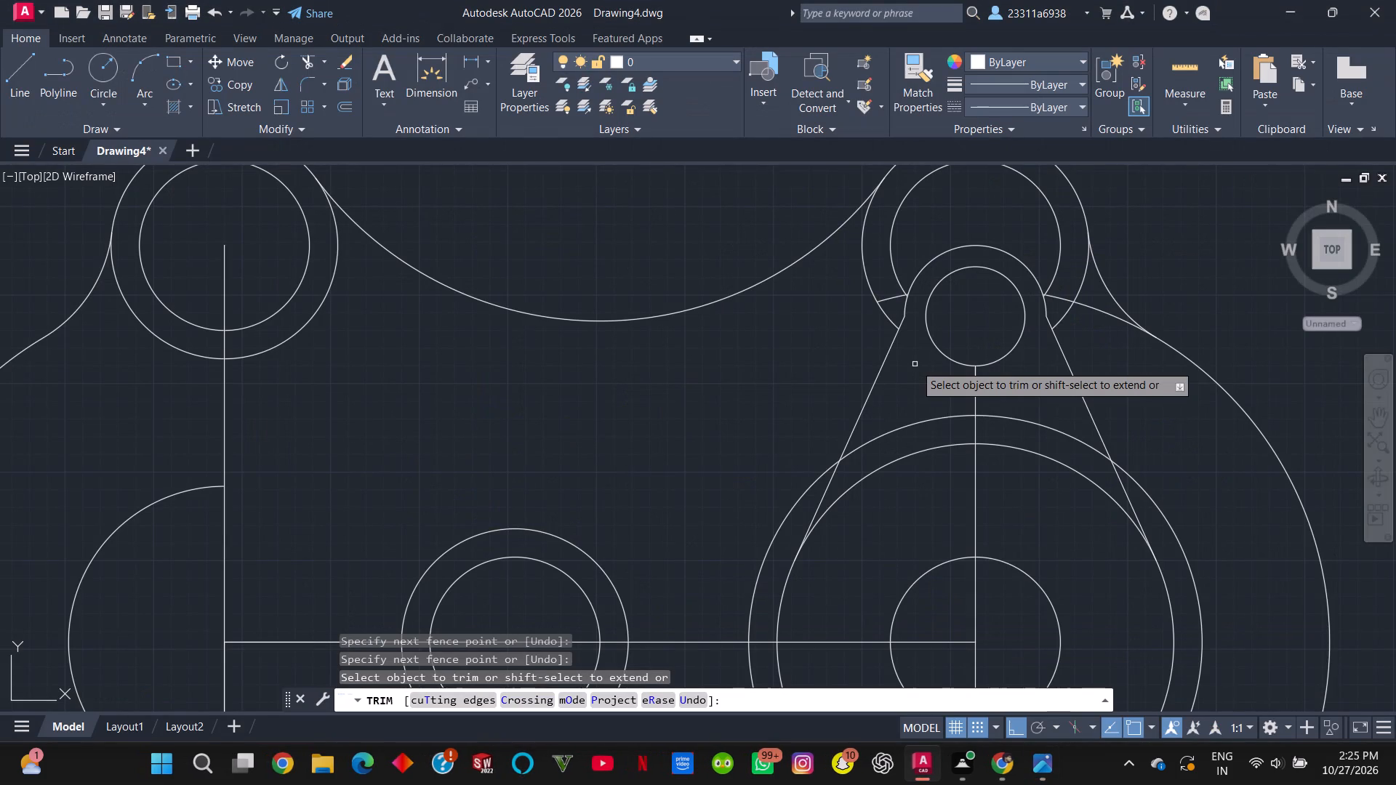
{"action": "left_click", "coordinate": [913, 421]}
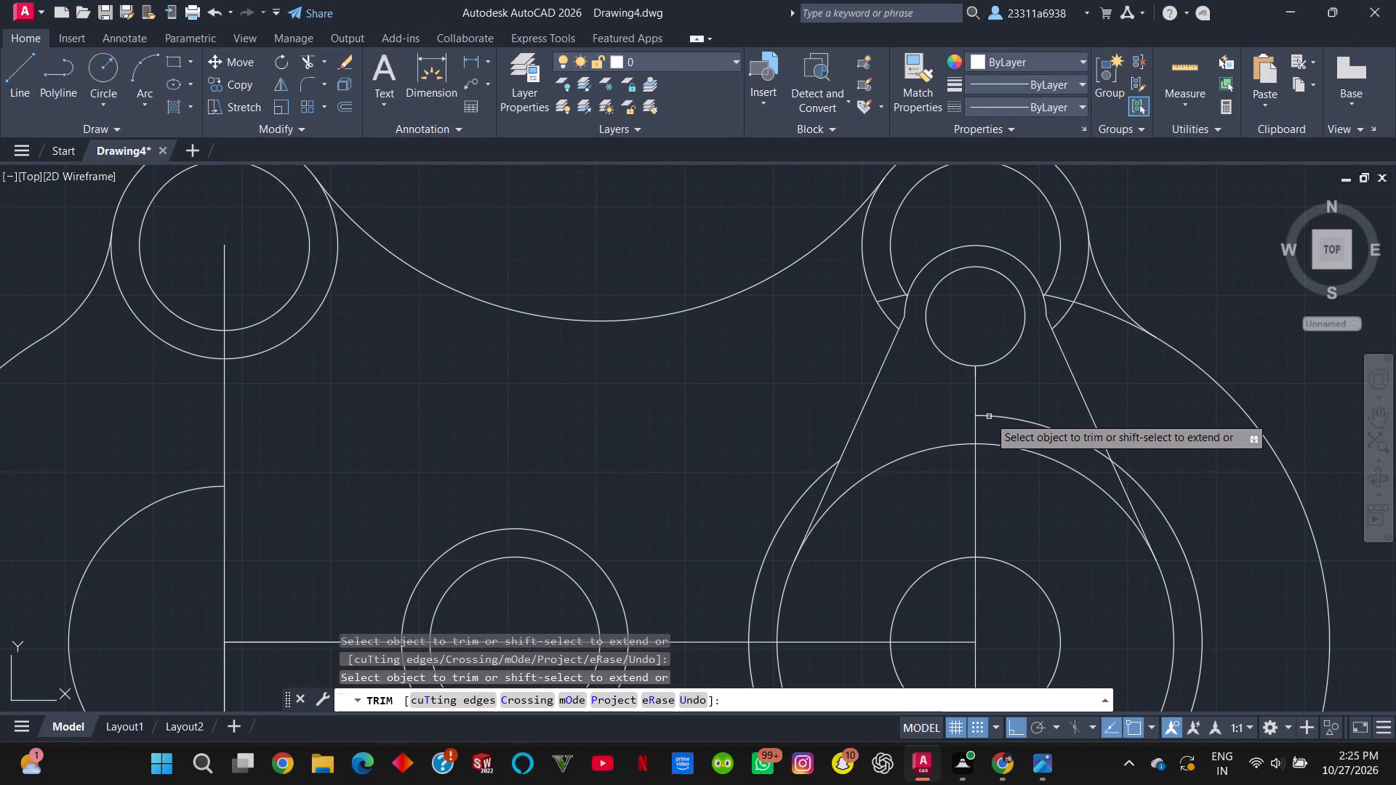
{"action": "left_click", "coordinate": [998, 416]}
{"action": "left_click", "coordinate": [812, 482]}
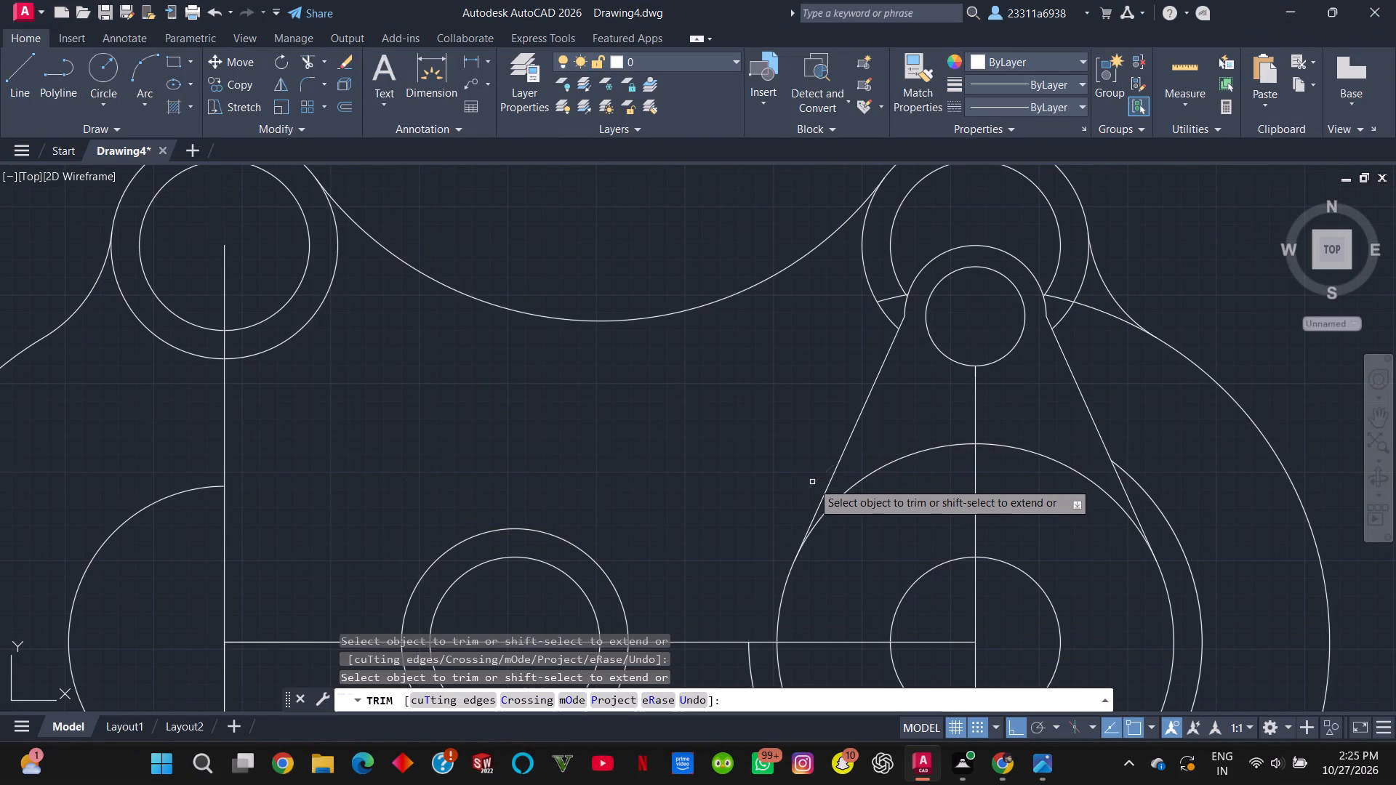
{"action": "scroll", "coordinate": [812, 481], "scroll_direction": "down", "scroll_amount": 1}
{"action": "middle_click_drag", "start_coordinate": [811, 481], "coordinate": [832, 355]}
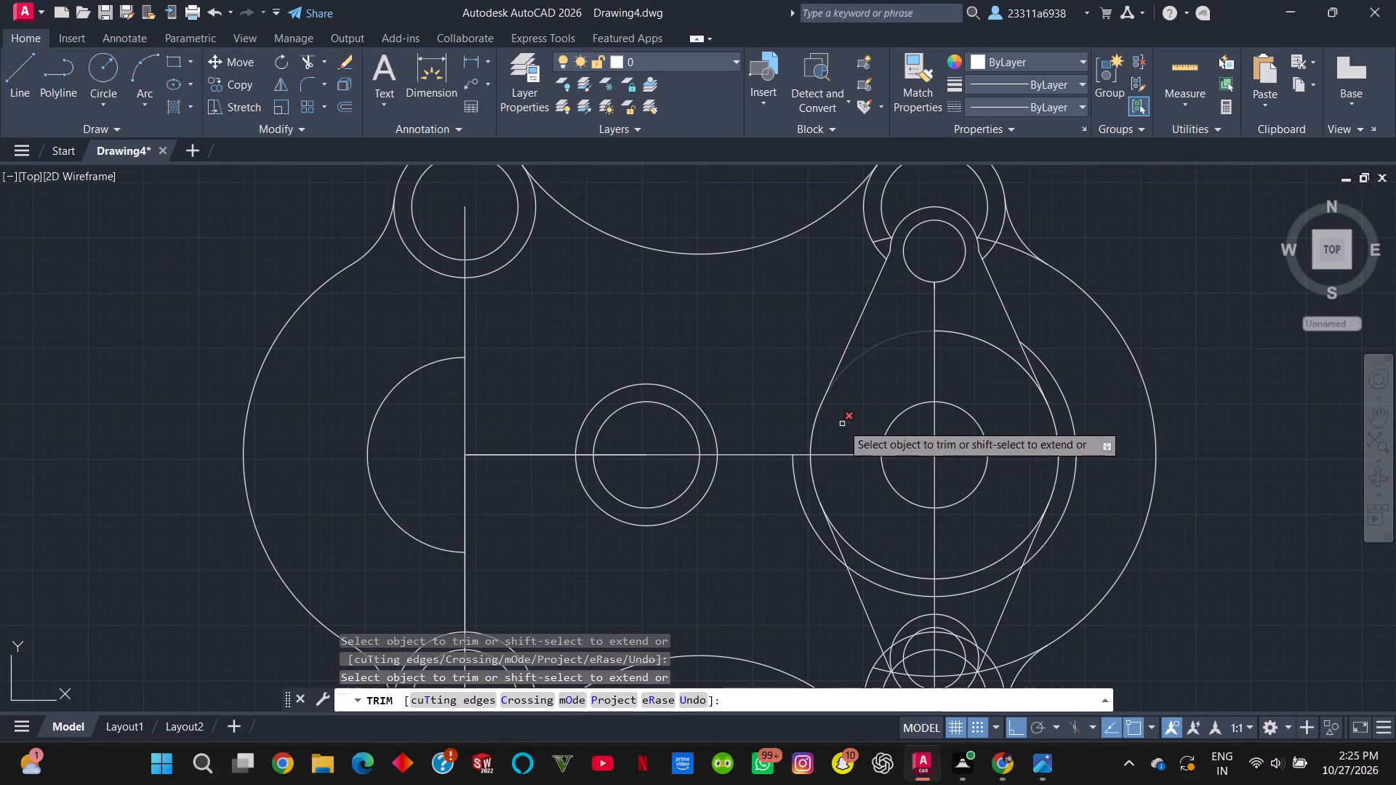
{"action": "left_click", "coordinate": [808, 524]}
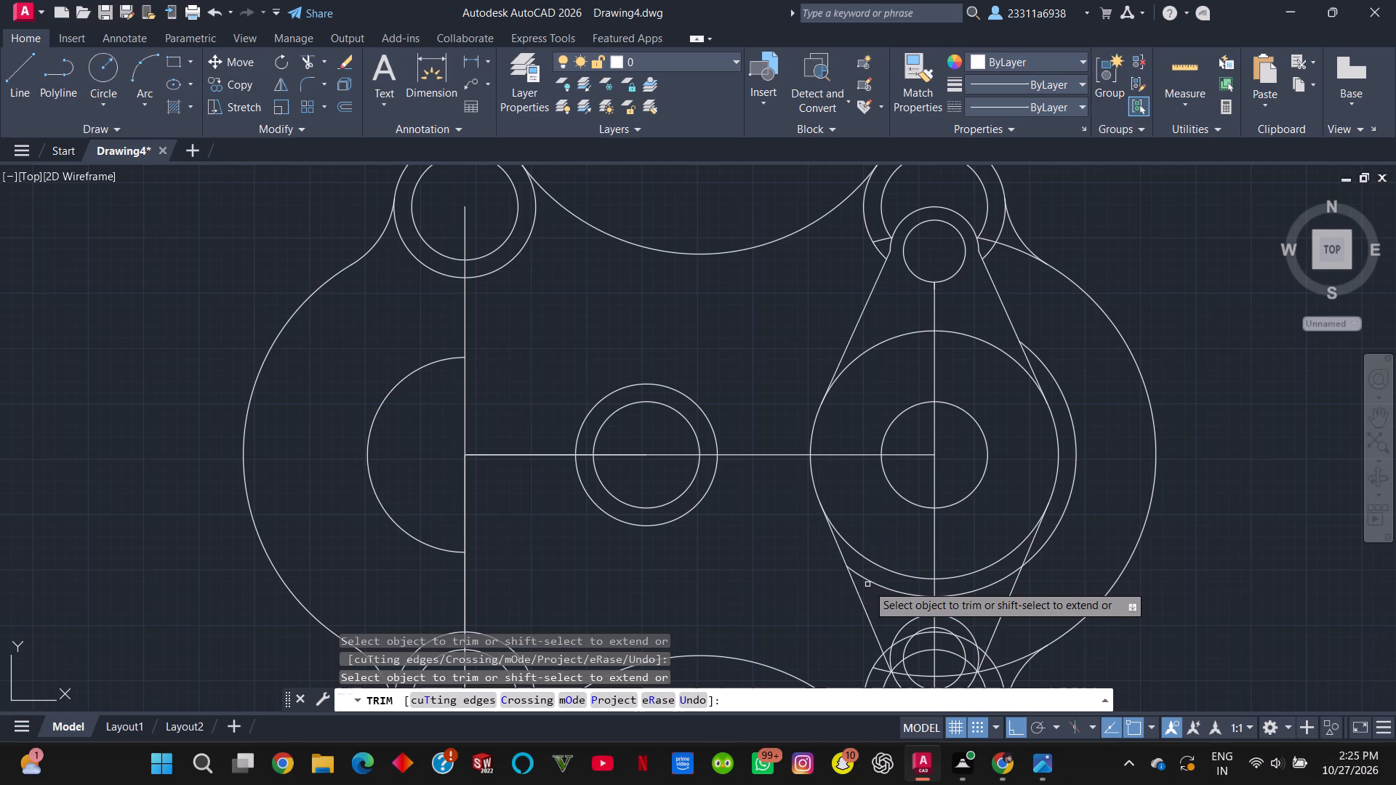
{"action": "left_click", "coordinate": [871, 581]}
{"action": "left_click", "coordinate": [987, 587]}
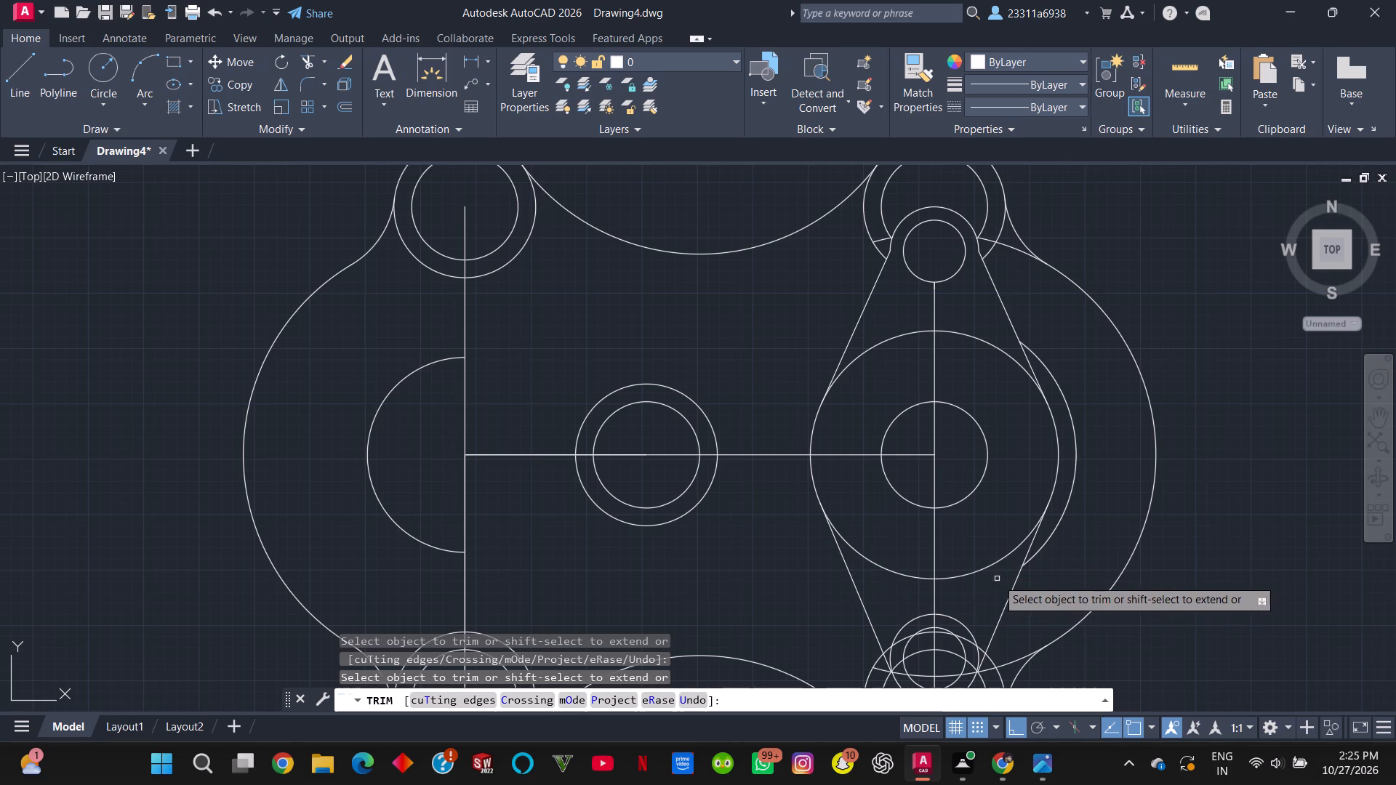
Following the reference image, trim the radius 28 circle's upper and lower arcs between the link's slanted lines.
{"action": "key", "text": "alt+Tab"}
{"action": "key", "text": "alt+Tab"}
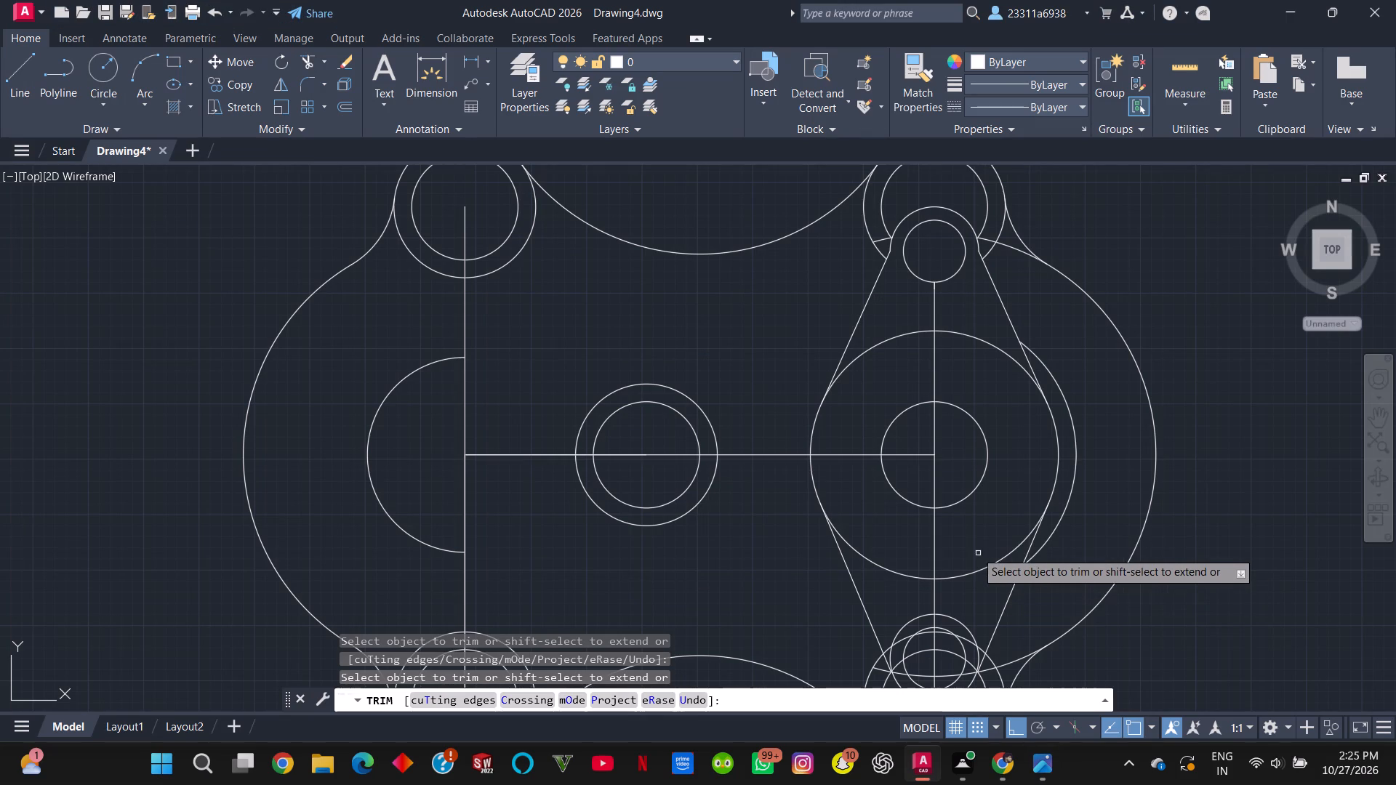
{"action": "key", "text": "alt+Tab"}
{"action": "key", "text": "alt+Tab"}
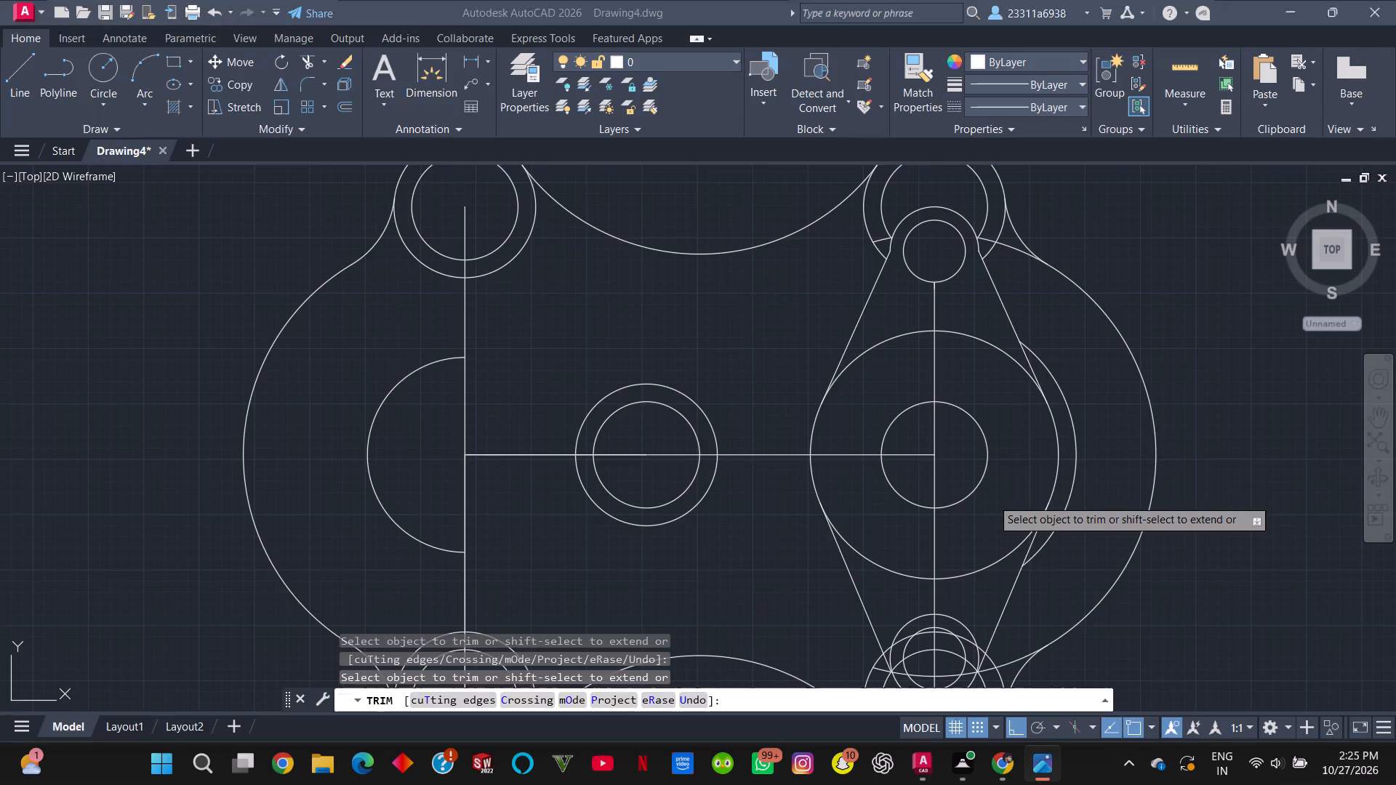
{"action": "left_click", "coordinate": [995, 323]}
{"action": "left_click_drag", "start_coordinate": [995, 323], "coordinate": [987, 366]}
{"action": "left_click", "coordinate": [987, 366]}
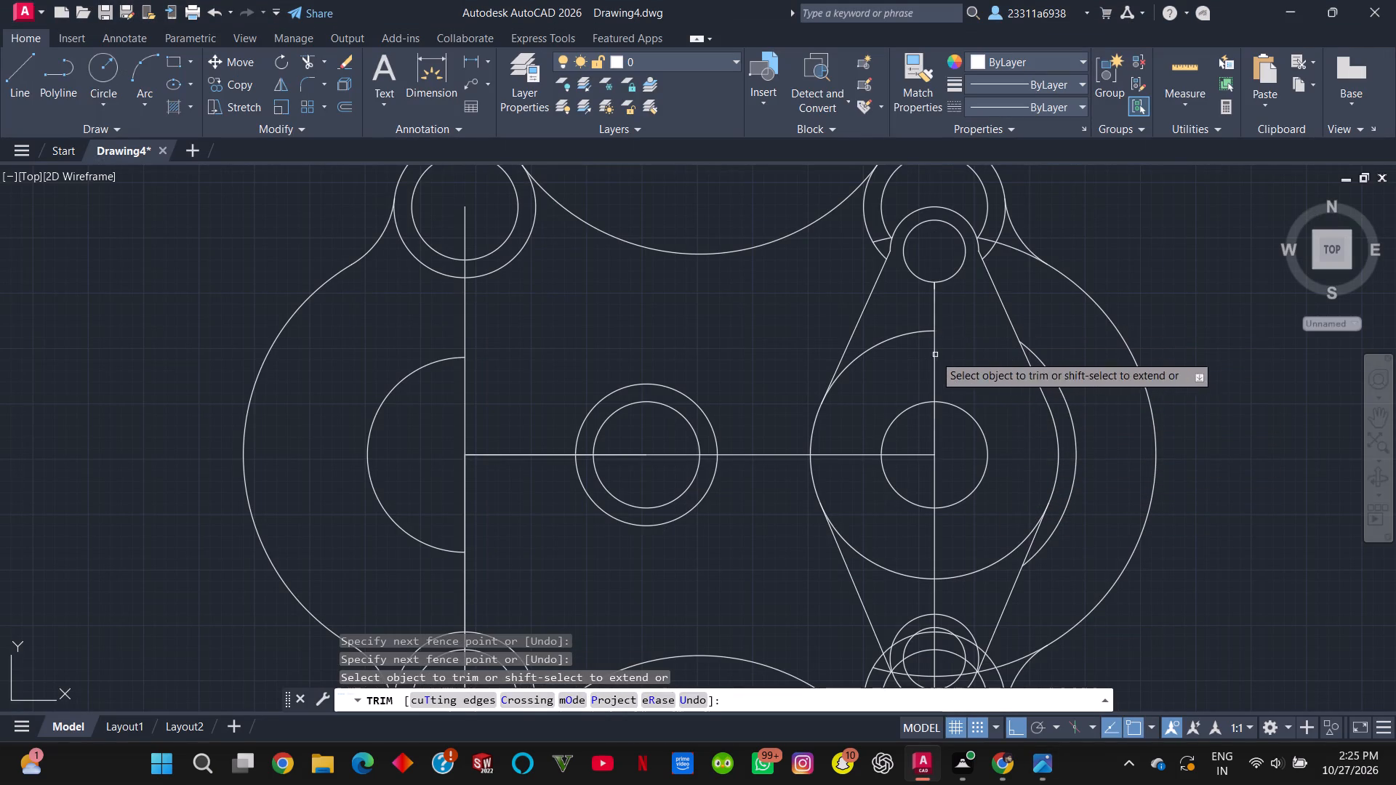
{"action": "left_click", "coordinate": [899, 315]}
{"action": "left_click", "coordinate": [882, 368]}
{"action": "key", "text": "alt+Tab"}
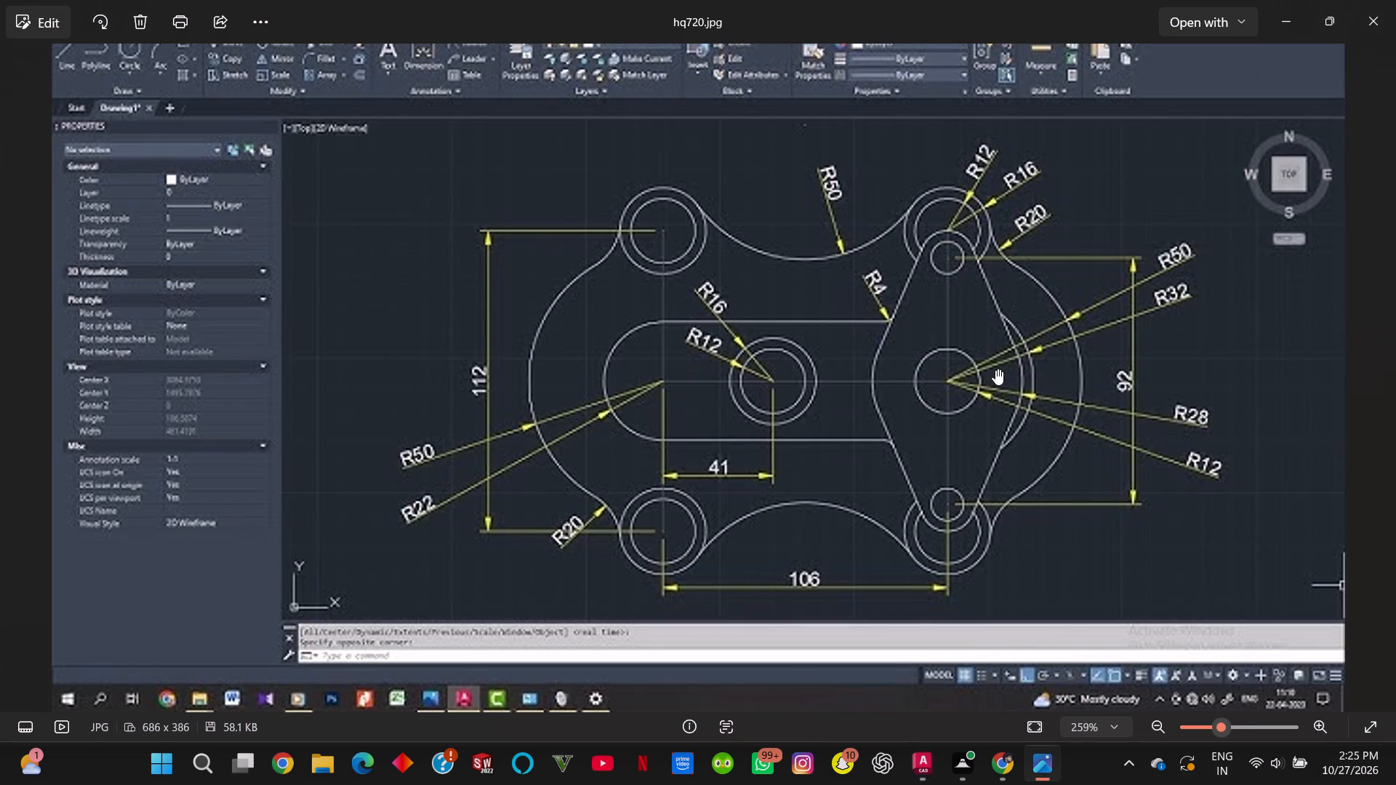
{"action": "key", "text": "alt+Tab"}
{"action": "left_click", "coordinate": [980, 528]}
{"action": "left_click", "coordinate": [979, 591]}
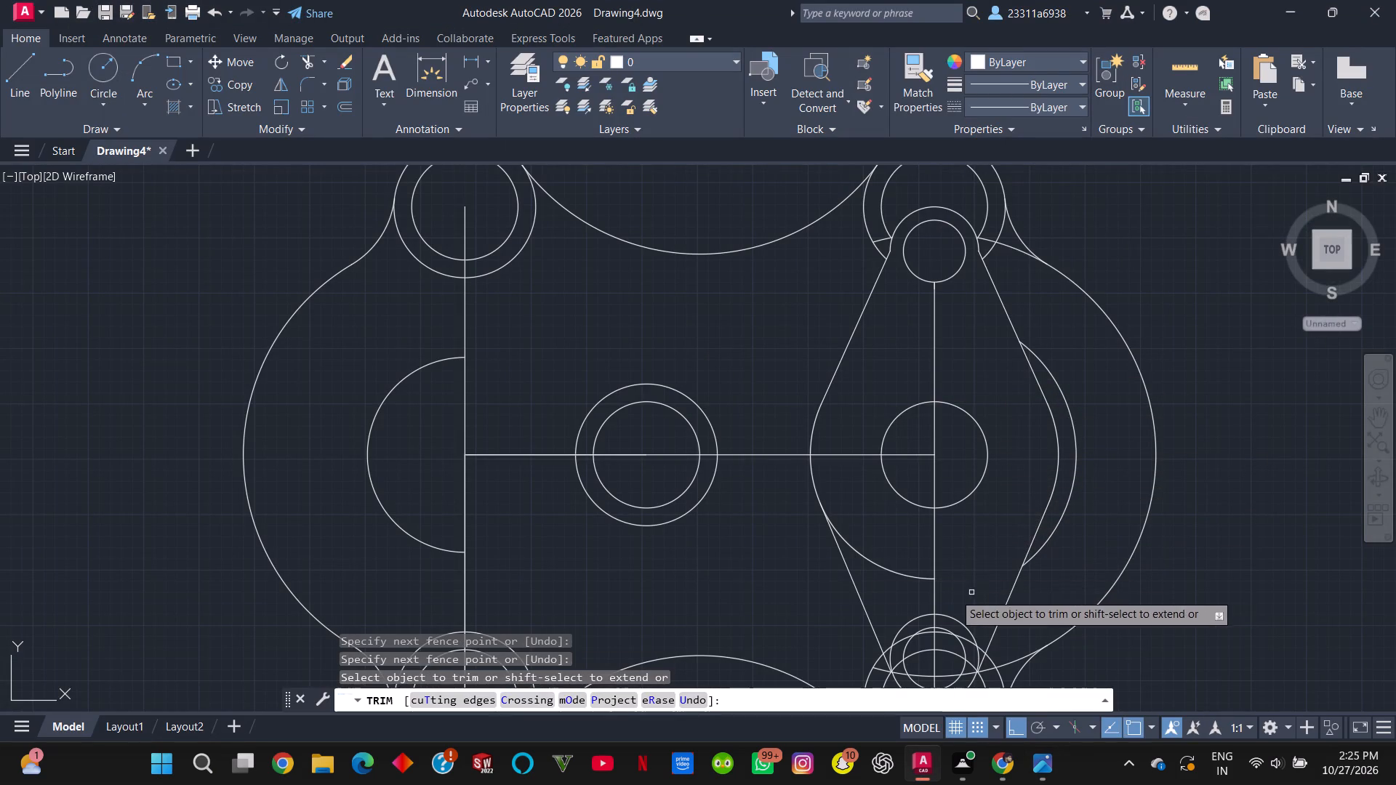
{"action": "double_click", "coordinate": [866, 547]}
{"action": "left_click", "coordinate": [879, 584]}
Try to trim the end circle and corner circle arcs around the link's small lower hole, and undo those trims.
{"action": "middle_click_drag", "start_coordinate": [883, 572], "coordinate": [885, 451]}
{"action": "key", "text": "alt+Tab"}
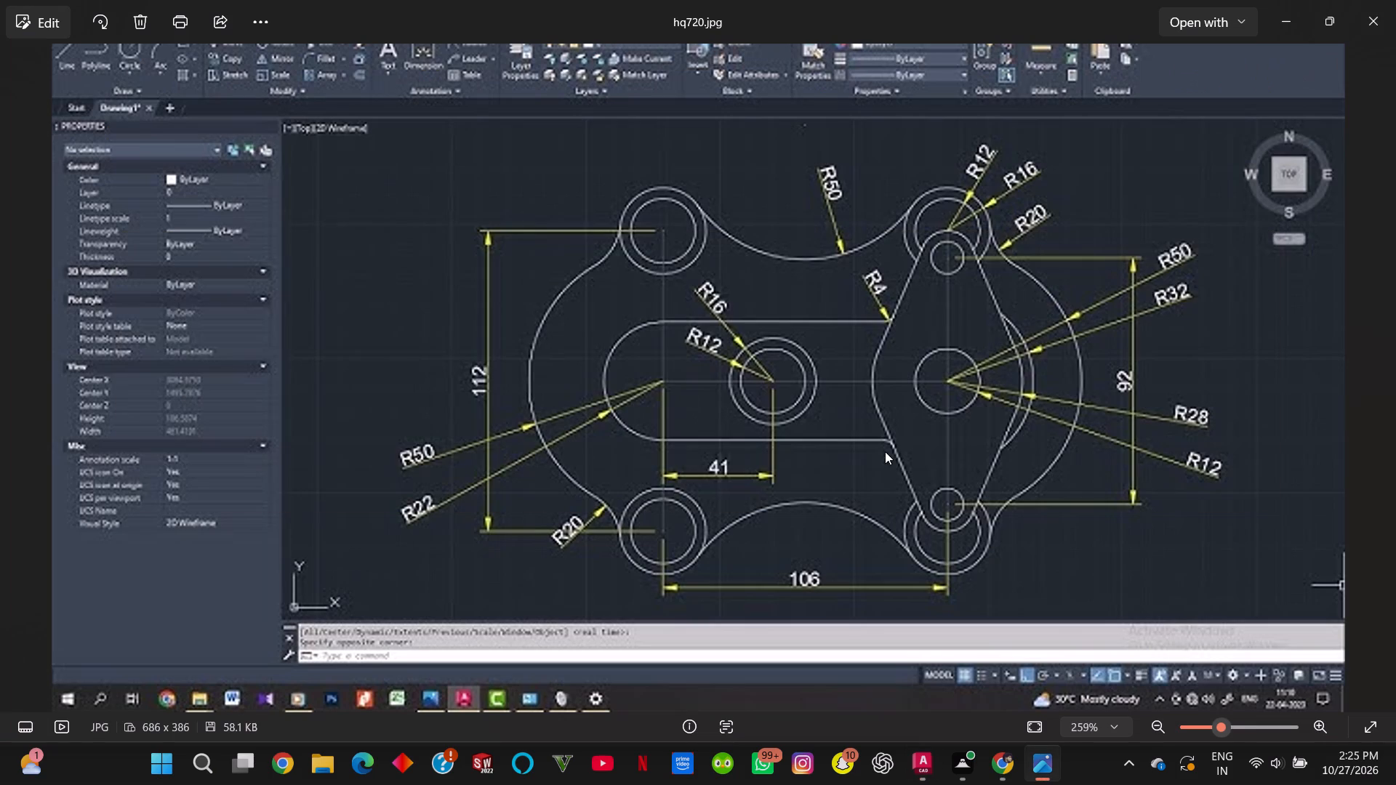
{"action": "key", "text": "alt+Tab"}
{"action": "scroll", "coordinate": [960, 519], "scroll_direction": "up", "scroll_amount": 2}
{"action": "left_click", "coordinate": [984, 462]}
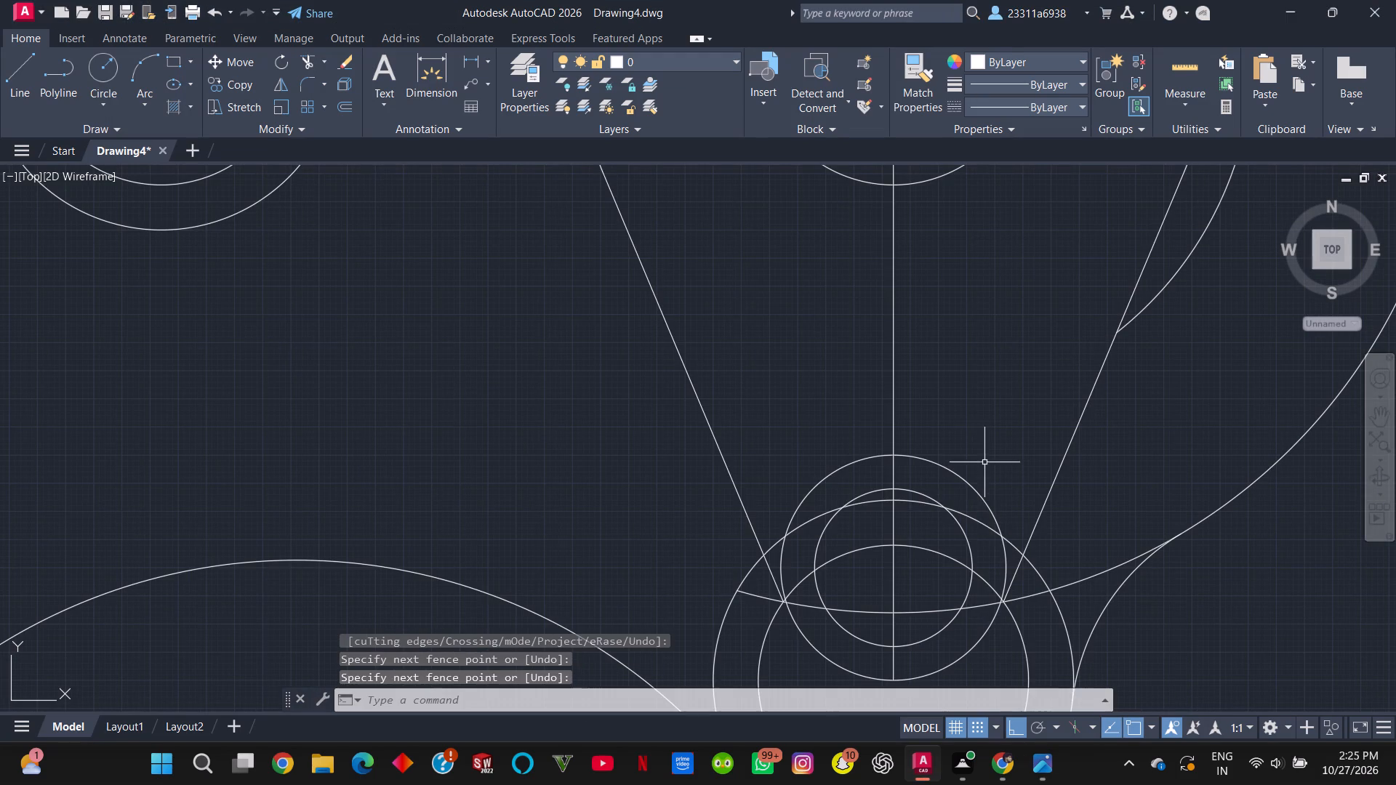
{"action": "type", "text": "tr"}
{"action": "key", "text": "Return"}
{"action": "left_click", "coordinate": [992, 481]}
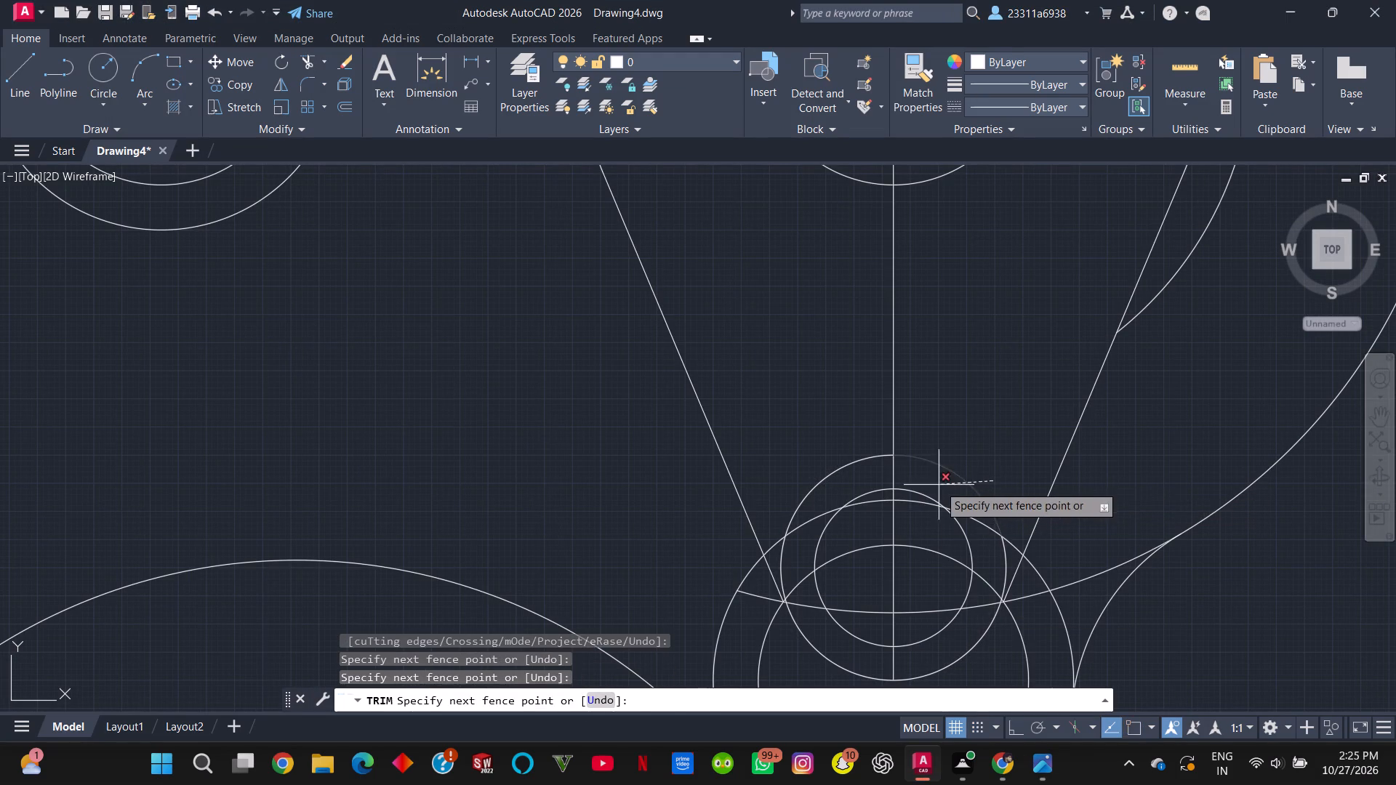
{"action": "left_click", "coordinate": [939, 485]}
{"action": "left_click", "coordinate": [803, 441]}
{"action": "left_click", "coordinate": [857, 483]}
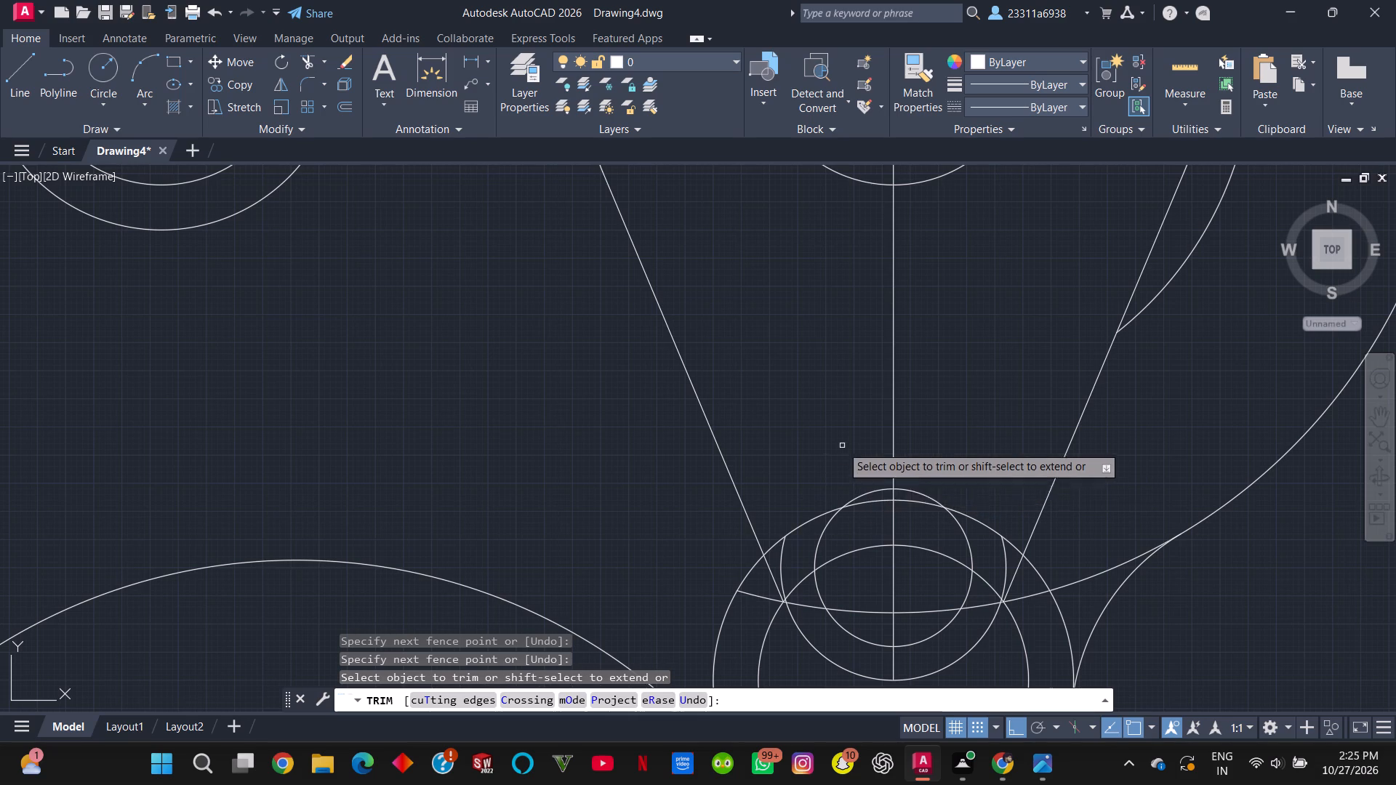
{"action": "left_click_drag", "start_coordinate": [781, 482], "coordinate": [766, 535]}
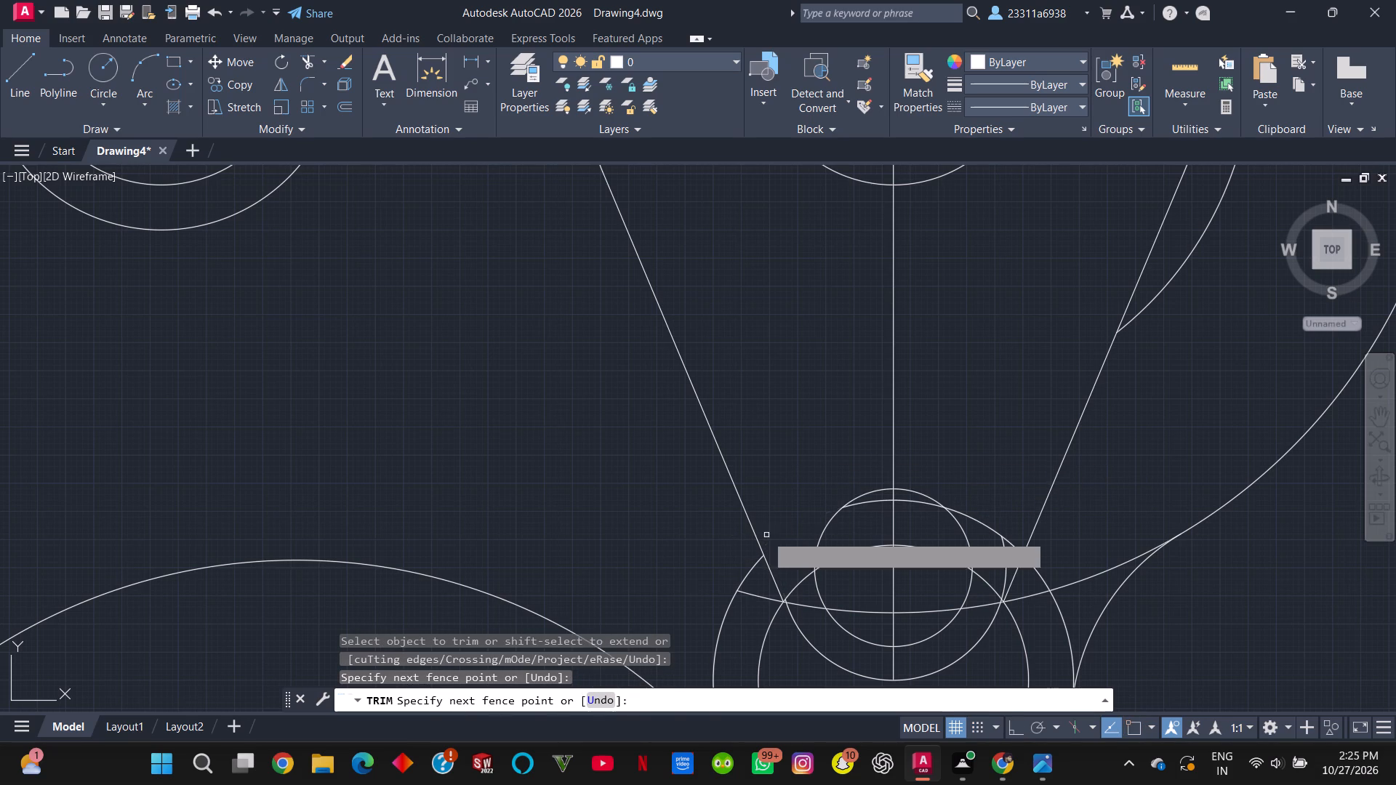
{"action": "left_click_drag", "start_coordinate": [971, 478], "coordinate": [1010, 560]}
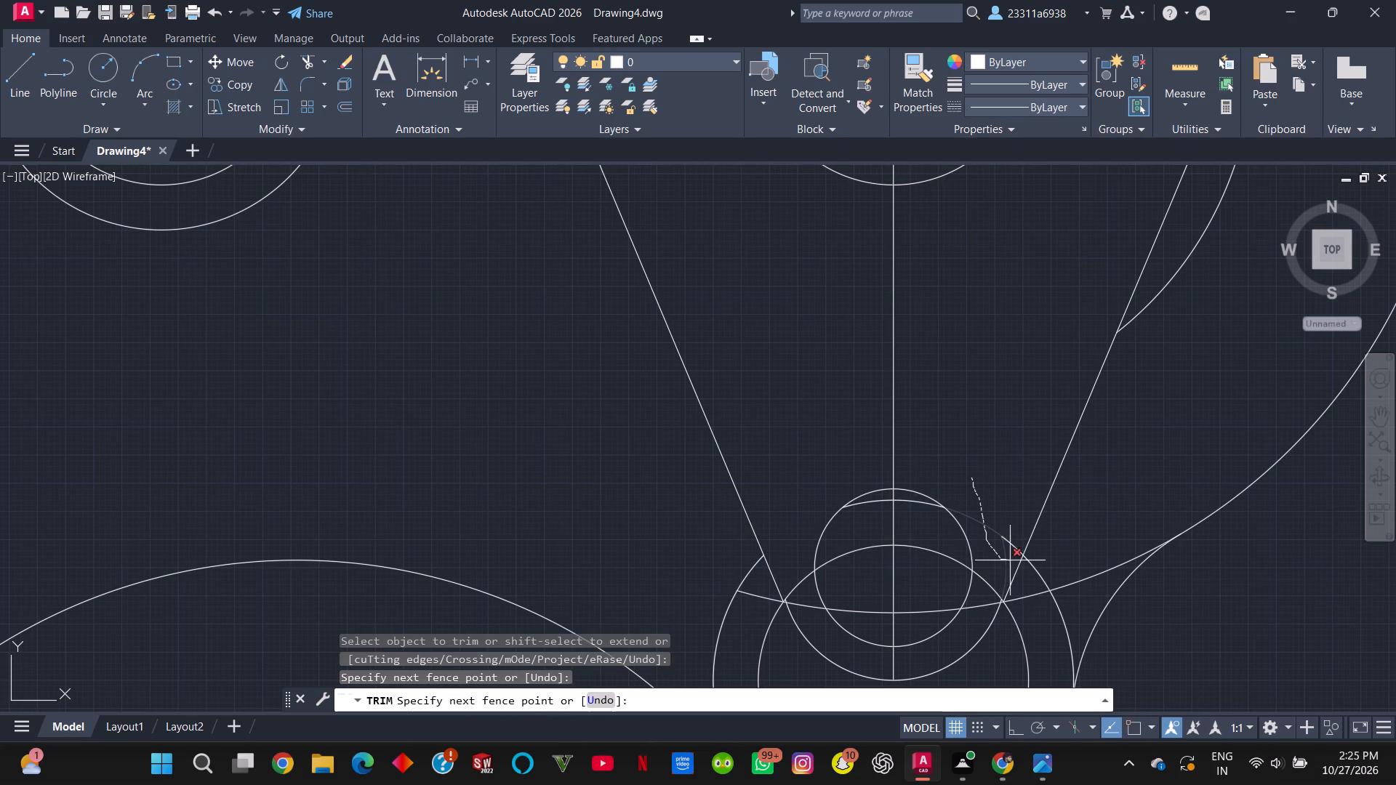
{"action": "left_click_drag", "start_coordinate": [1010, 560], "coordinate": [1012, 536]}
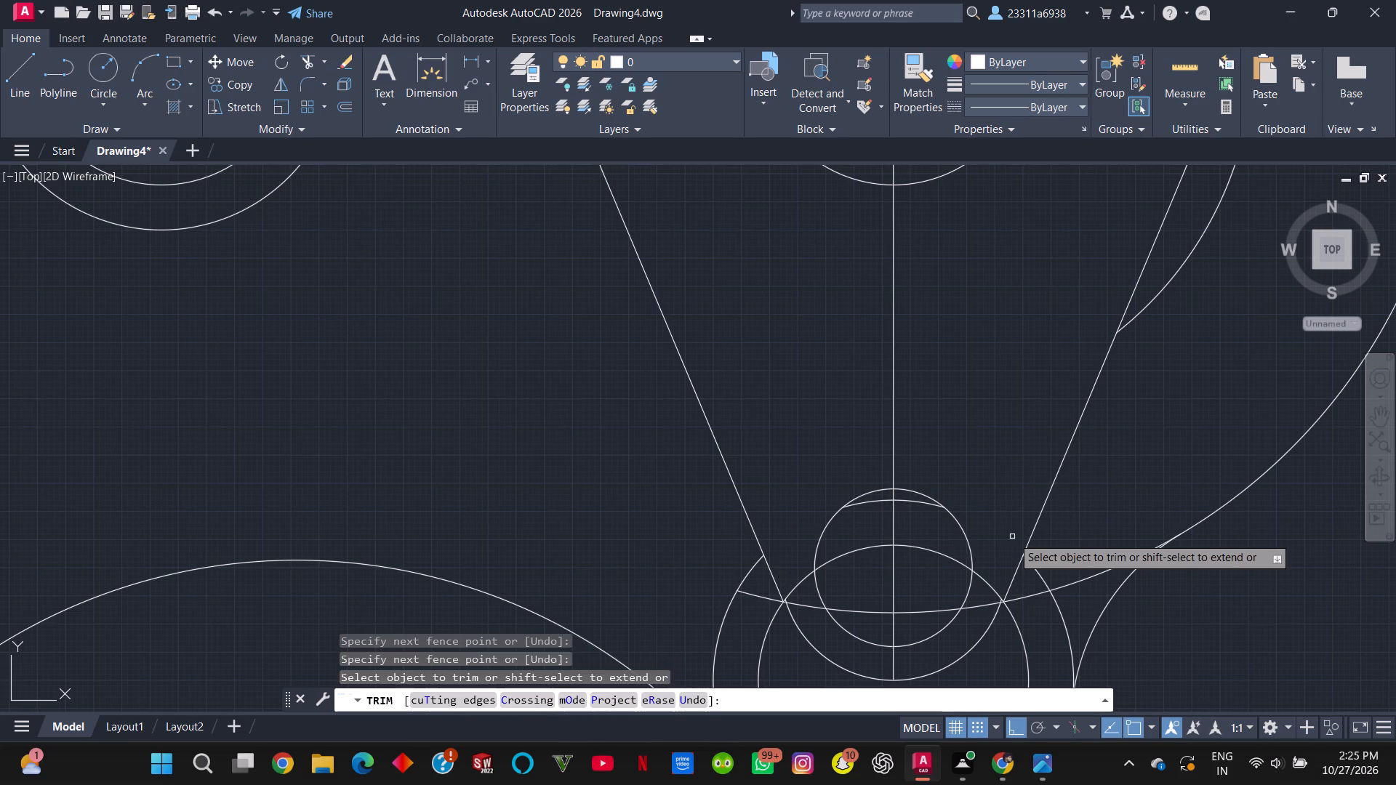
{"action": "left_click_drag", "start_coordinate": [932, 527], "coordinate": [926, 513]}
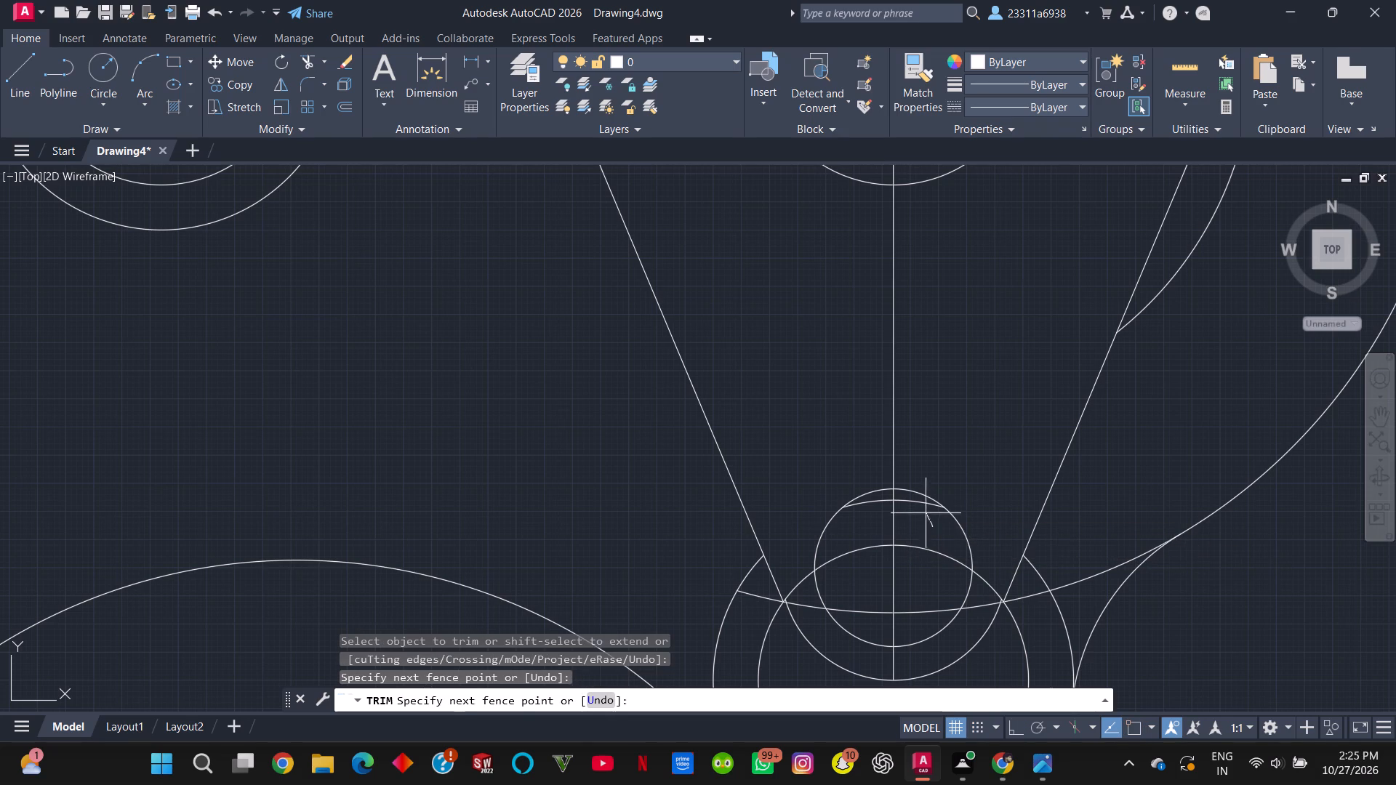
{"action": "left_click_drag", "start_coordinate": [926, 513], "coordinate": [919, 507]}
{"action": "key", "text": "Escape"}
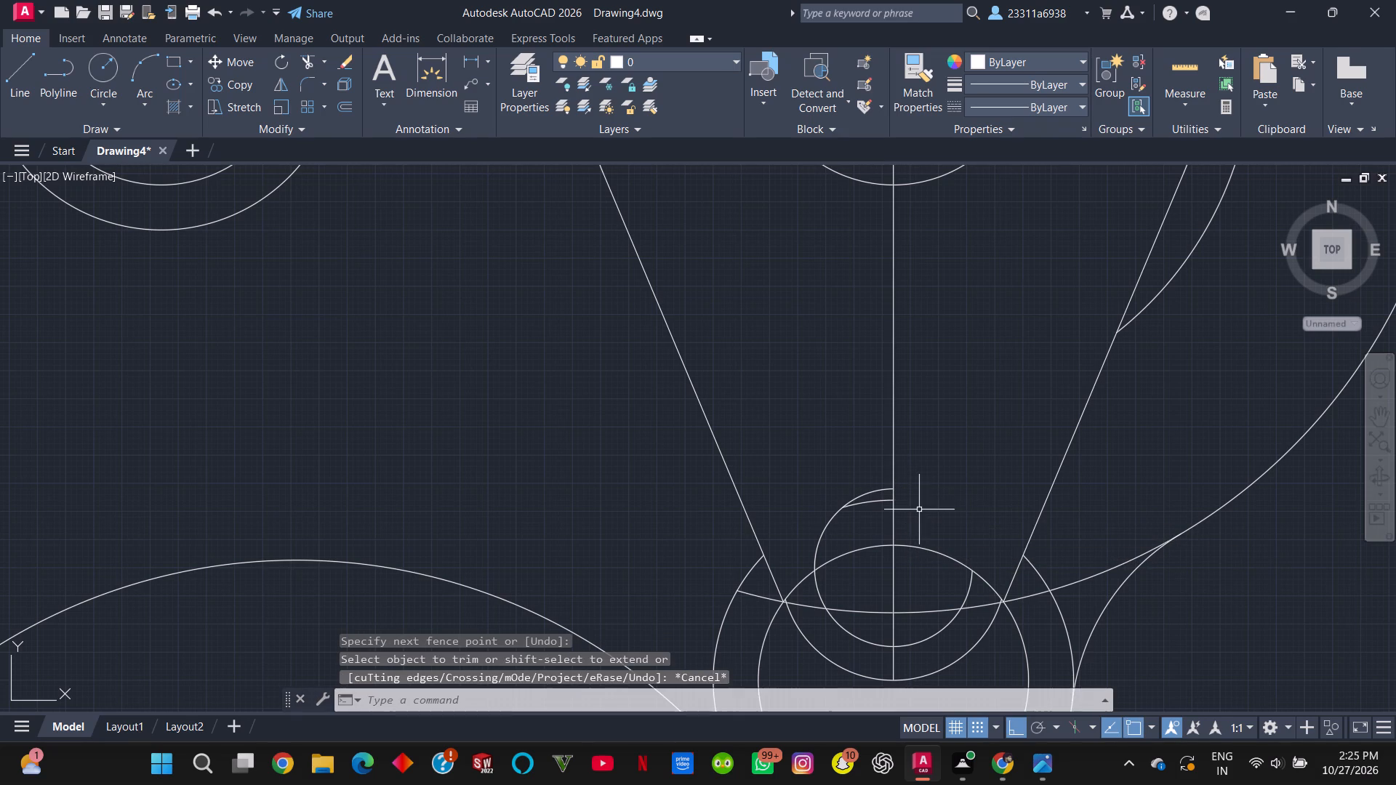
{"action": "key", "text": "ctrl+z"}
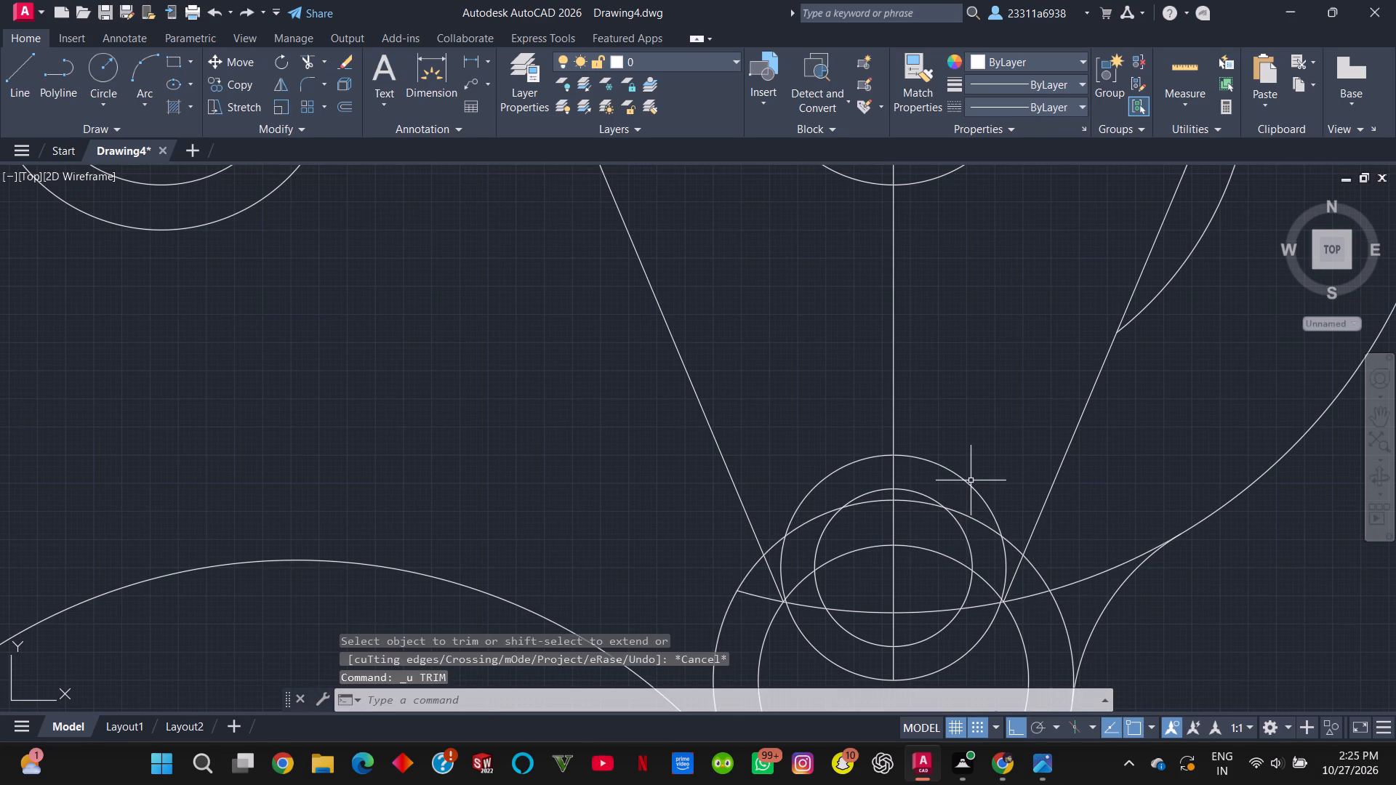
Trim the end circle's upper arc, corner circle arcs, radius 50 arc and vertical centre line between the small lower hole and the link's outline.
{"action": "type", "text": "tr"}
{"action": "left_click", "coordinate": [1016, 523]}
{"action": "key", "text": "alt+Tab"}
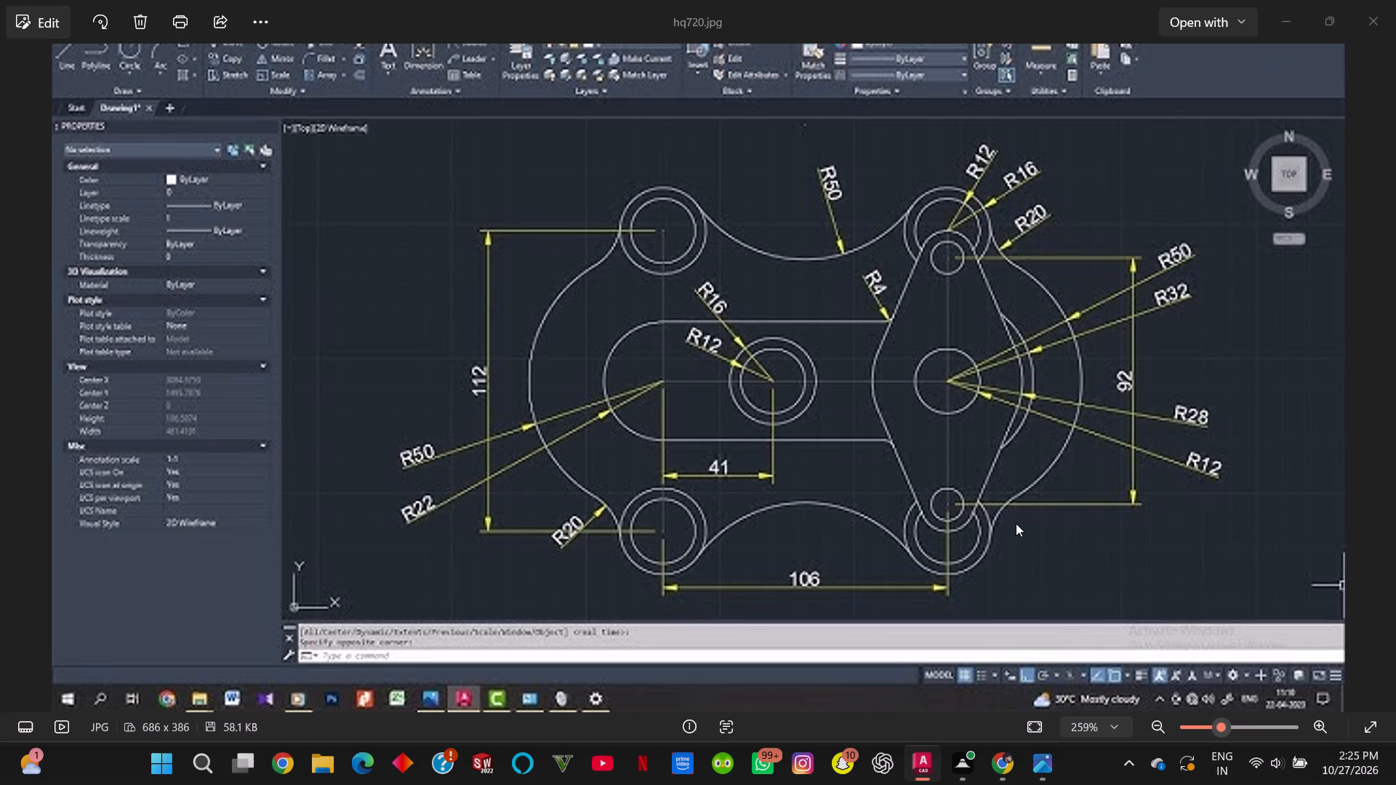
{"action": "key", "text": "alt+Tab"}
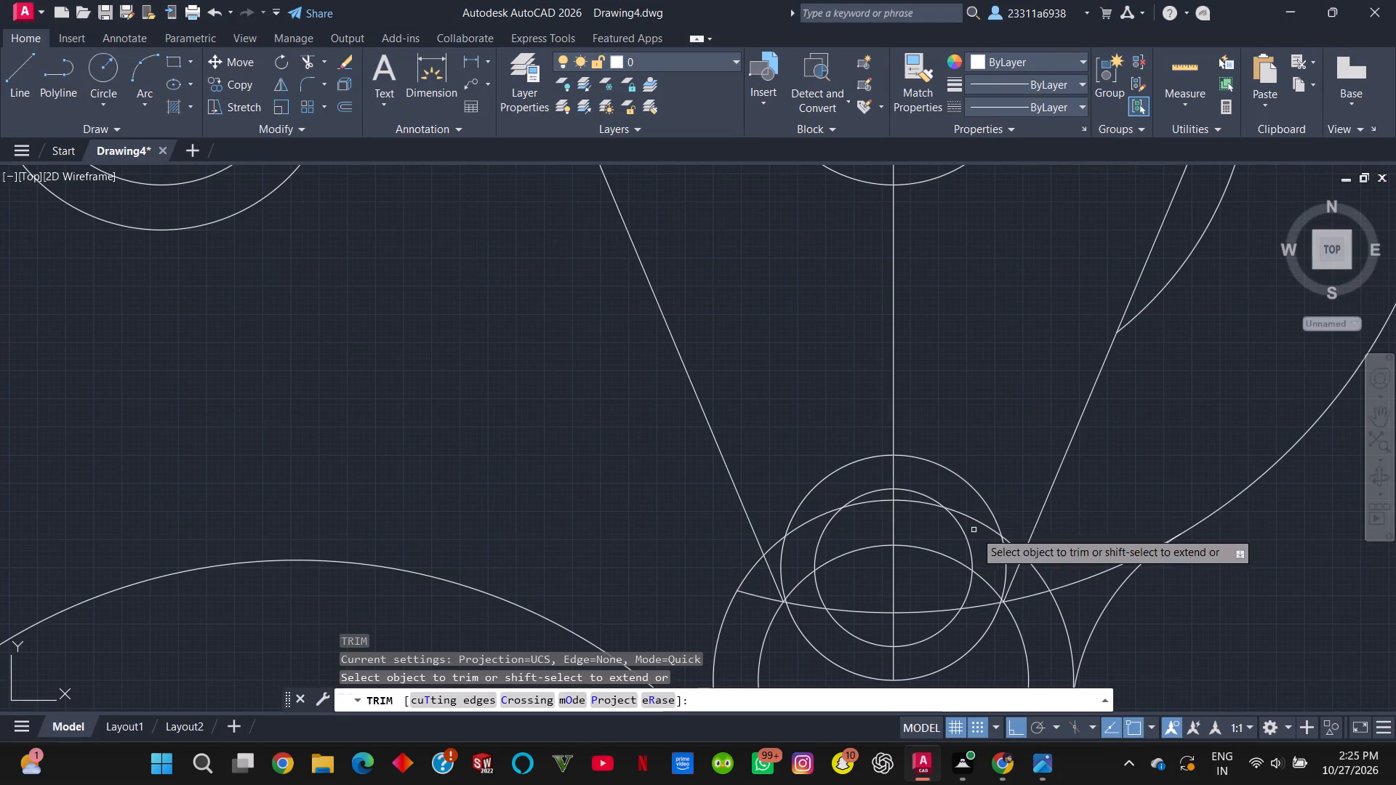
{"action": "left_click_drag", "start_coordinate": [966, 629], "coordinate": [983, 567]}
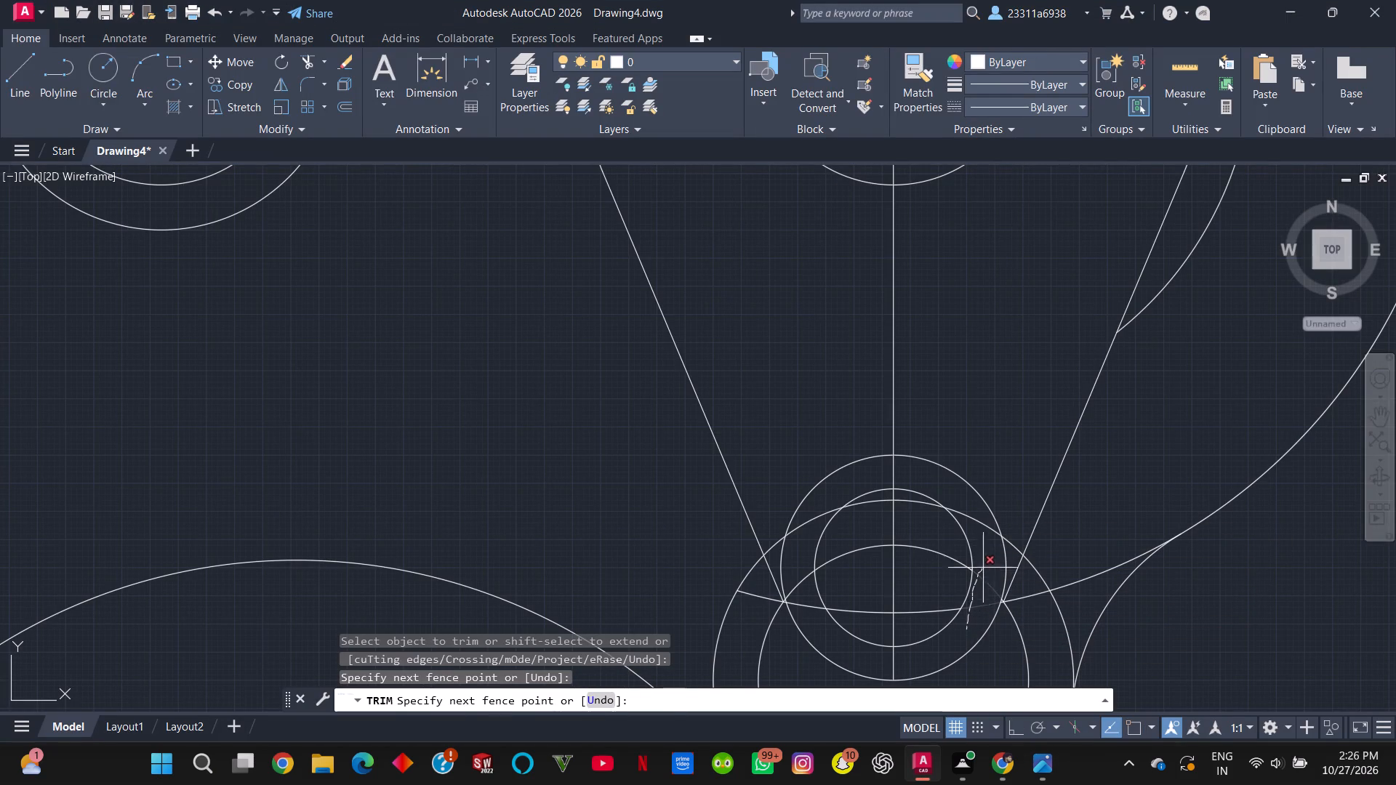
{"action": "left_click_drag", "start_coordinate": [983, 567], "coordinate": [934, 452]}
{"action": "left_click_drag", "start_coordinate": [934, 452], "coordinate": [794, 585]}
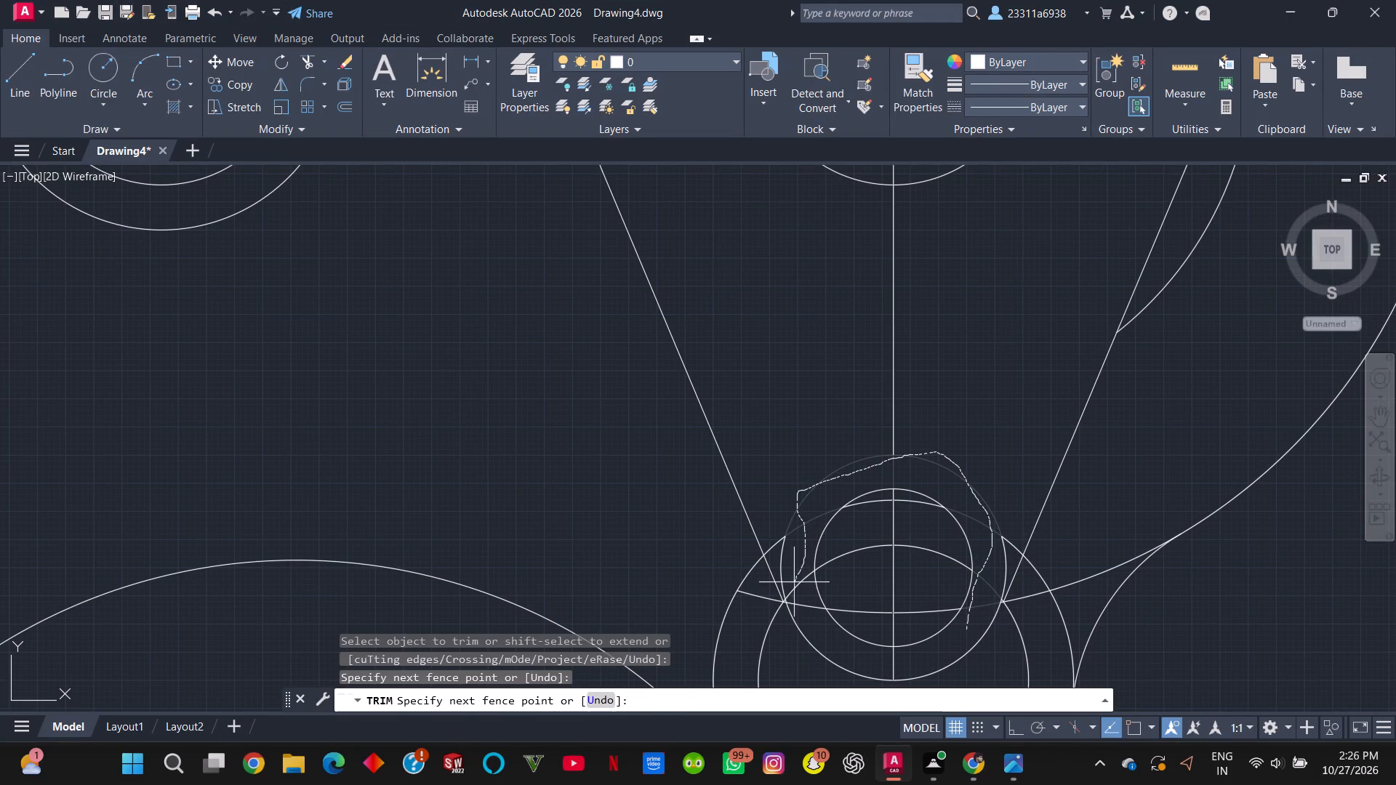
{"action": "left_click_drag", "start_coordinate": [794, 585], "coordinate": [866, 658]}
{"action": "left_click_drag", "start_coordinate": [866, 658], "coordinate": [1011, 563]}
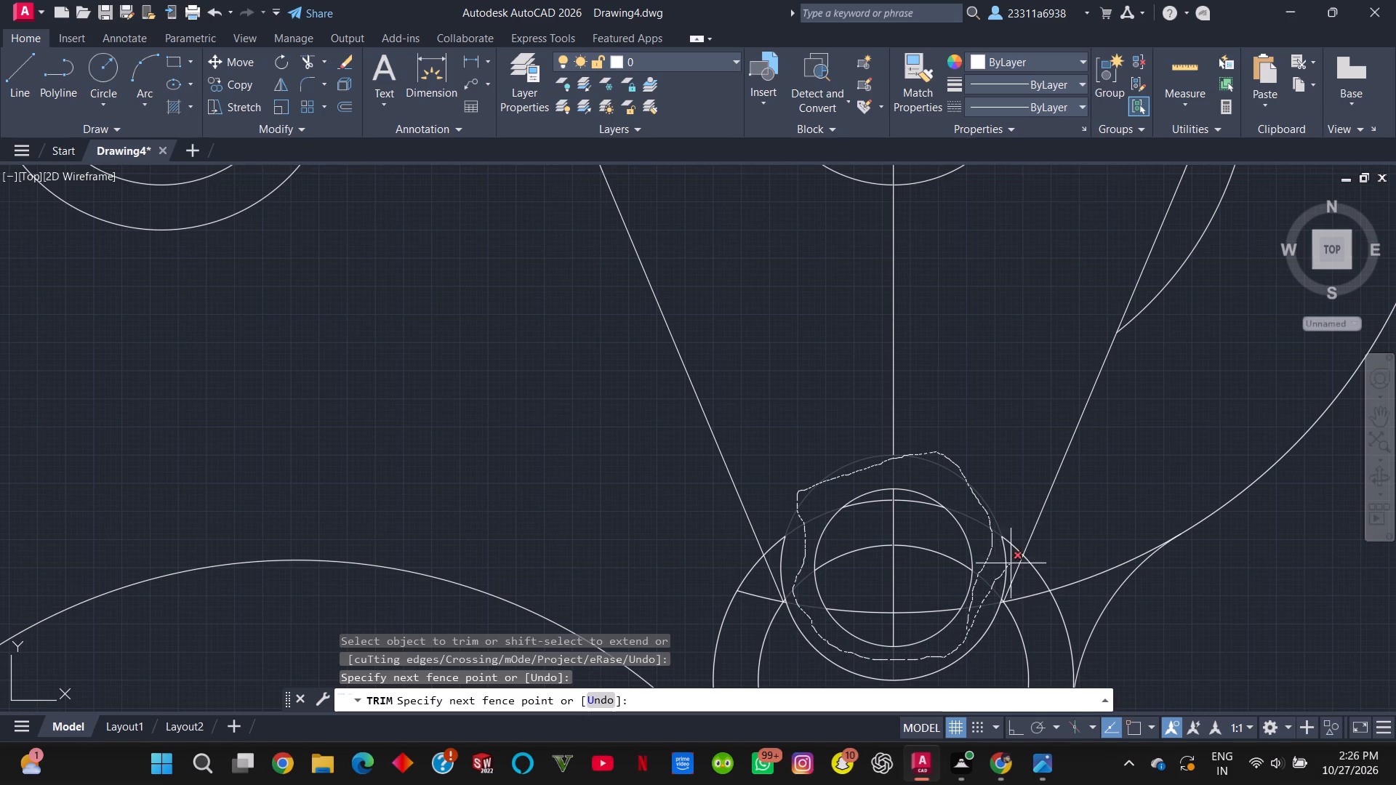
{"action": "left_click_drag", "start_coordinate": [1011, 563], "coordinate": [890, 472]}
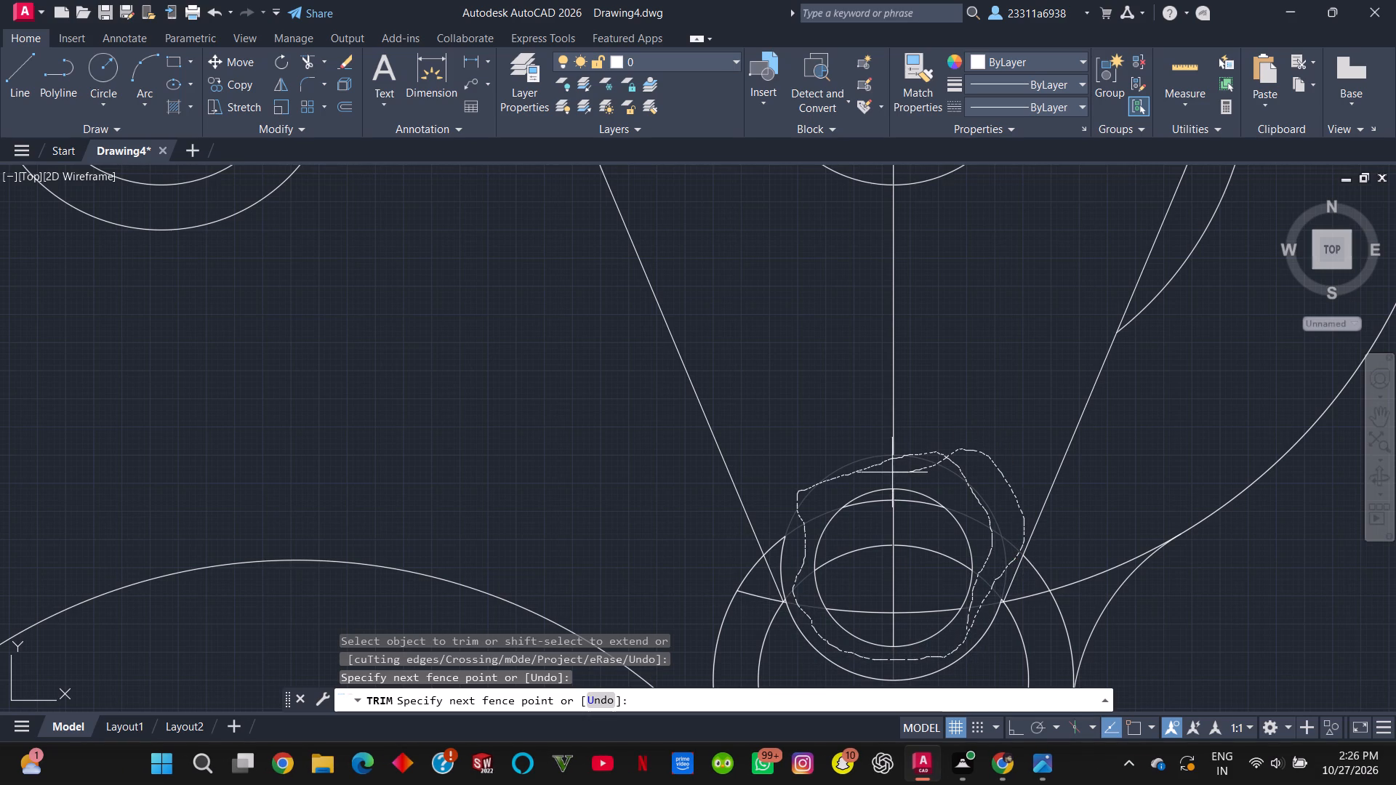
{"action": "left_click_drag", "start_coordinate": [890, 472], "coordinate": [771, 546]}
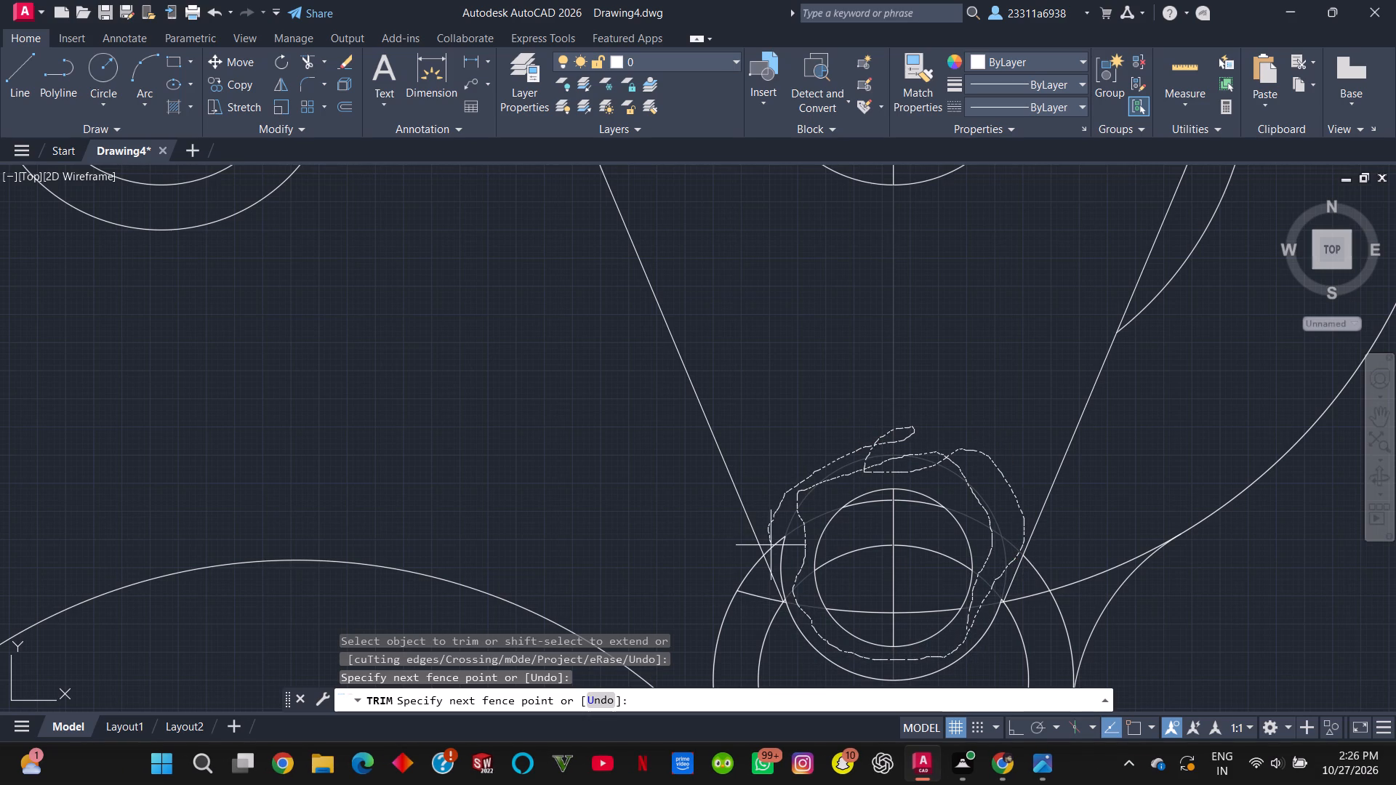
{"action": "left_click_drag", "start_coordinate": [771, 546], "coordinate": [798, 599]}
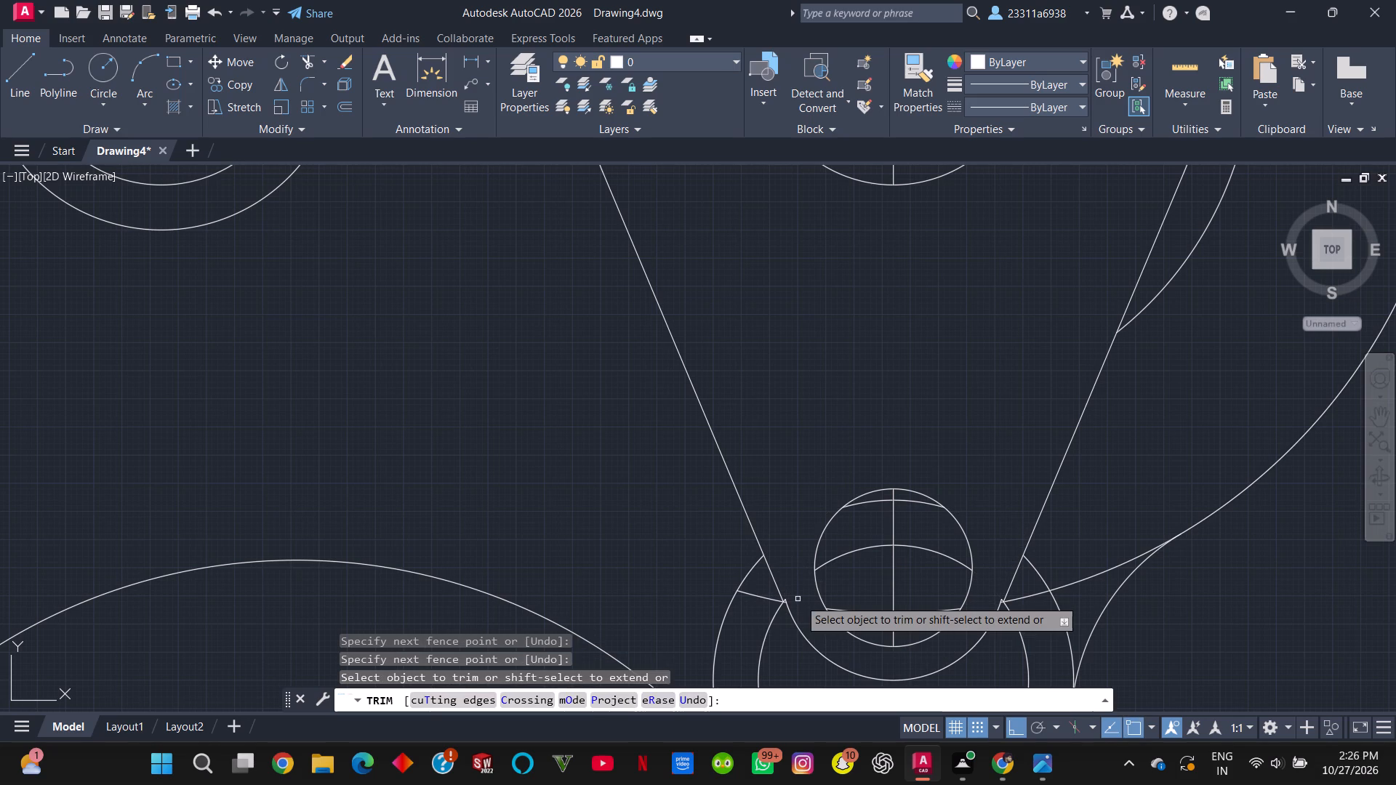
Trim away the arcs and the vertical centre line inside the link's small lower hole.
{"action": "key", "text": "alt+Tab"}
{"action": "key", "text": "alt+Tab"}
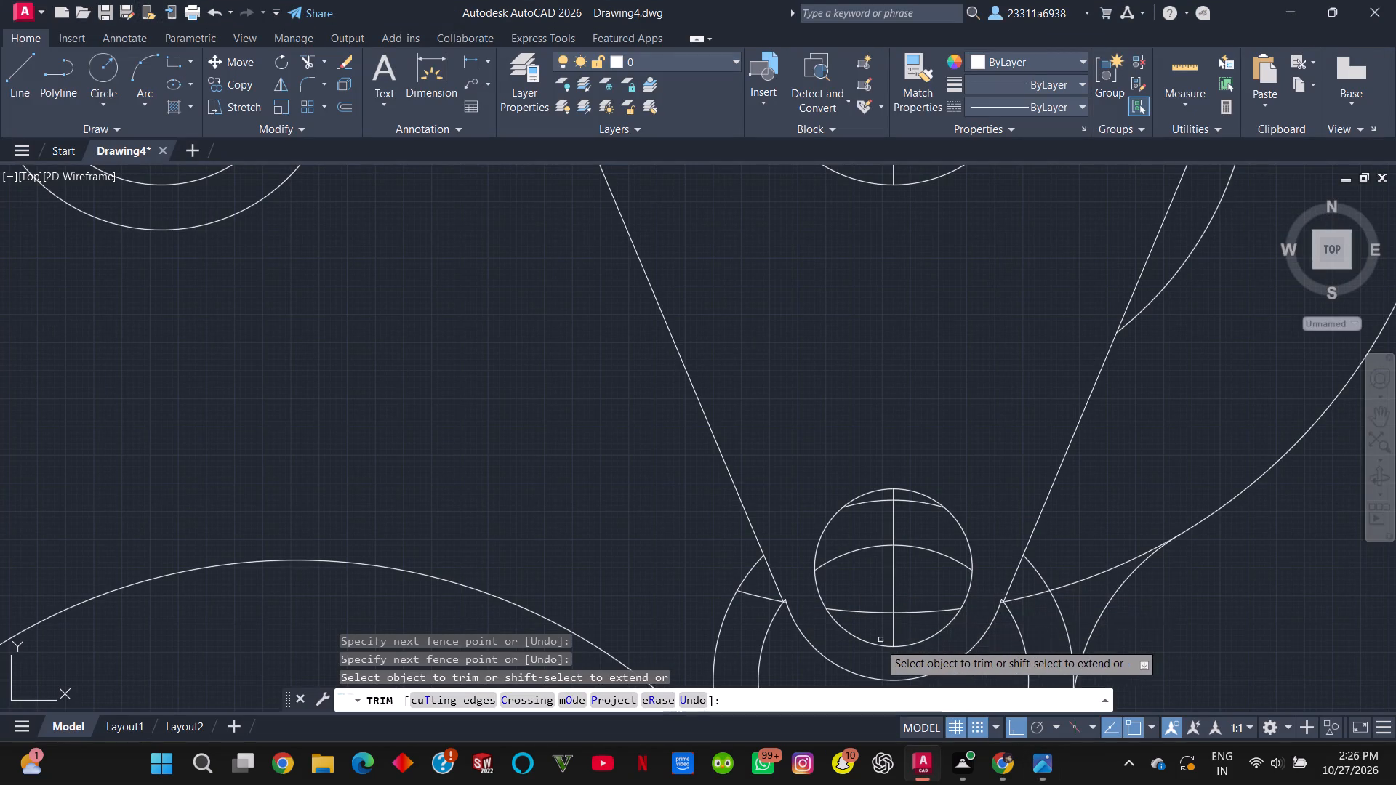
{"action": "left_click_drag", "start_coordinate": [885, 635], "coordinate": [901, 502]}
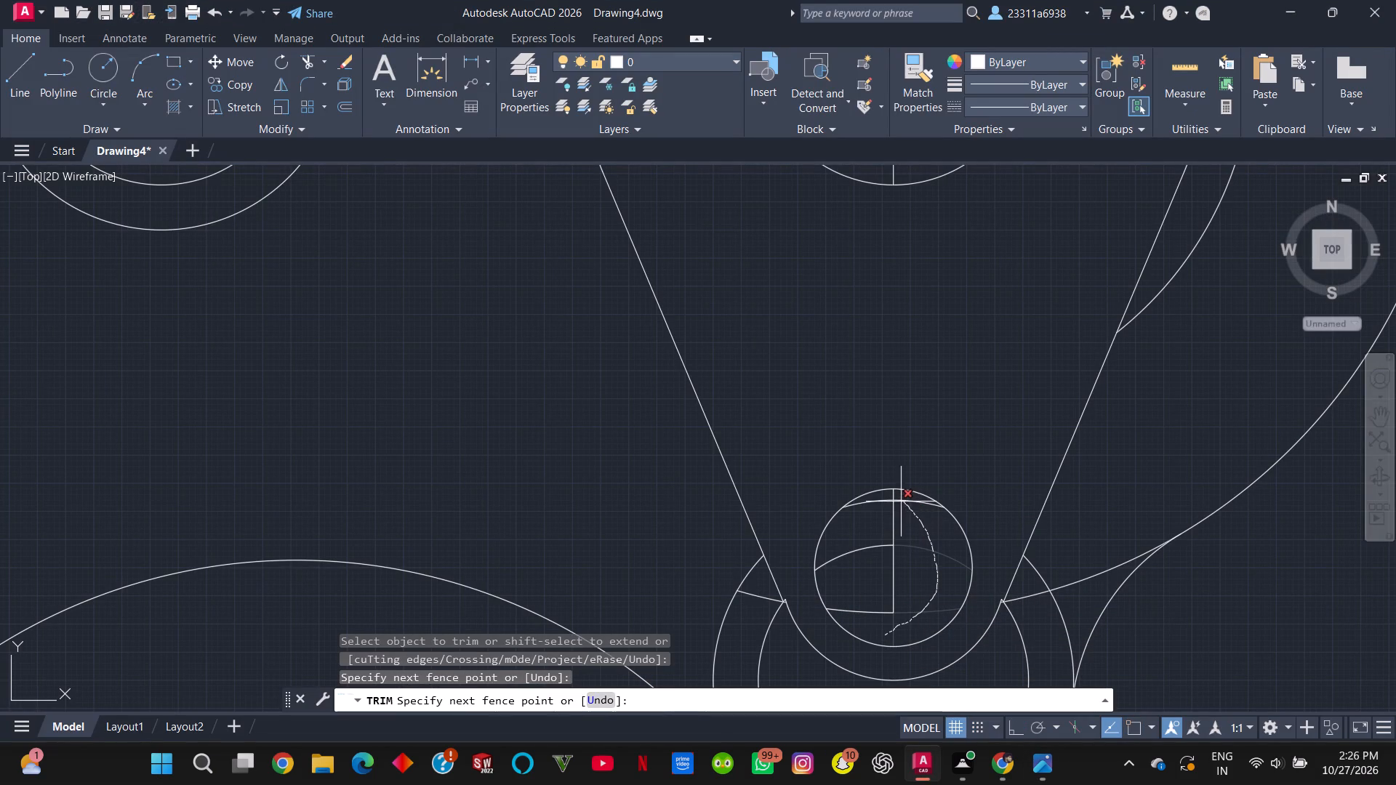
{"action": "left_click_drag", "start_coordinate": [901, 502], "coordinate": [901, 592]}
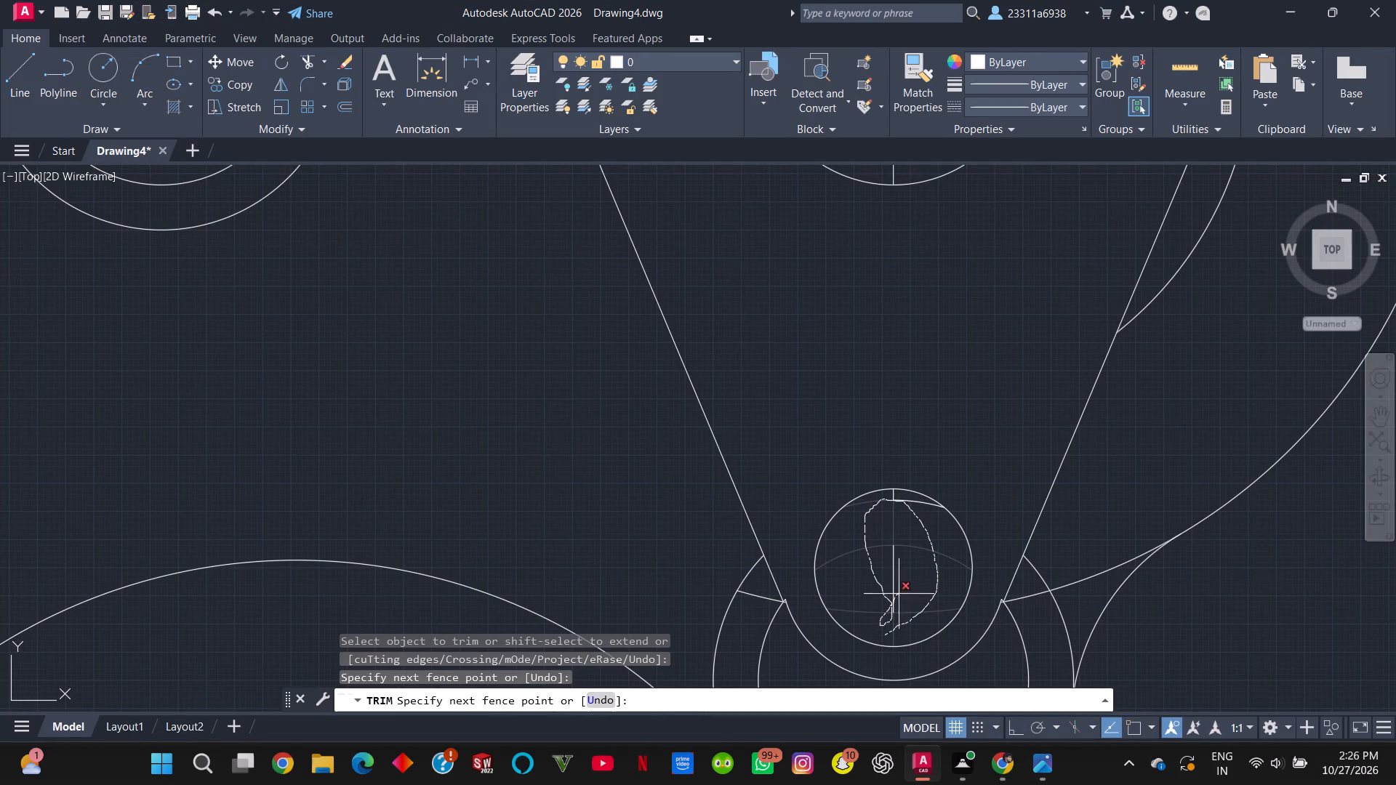
{"action": "left_click_drag", "start_coordinate": [901, 592], "coordinate": [891, 574]}
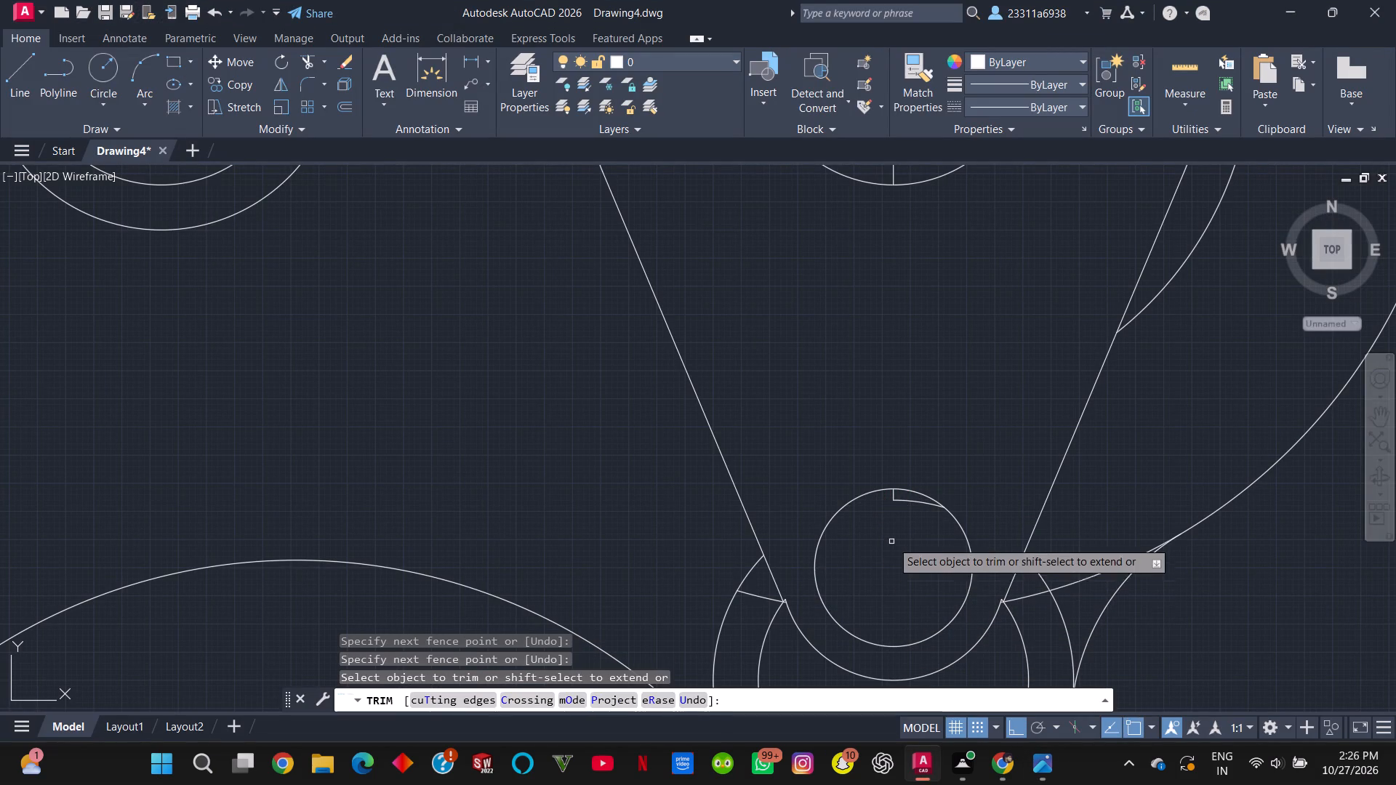
{"action": "left_click", "coordinate": [895, 499]}
{"action": "left_click", "coordinate": [910, 502]}
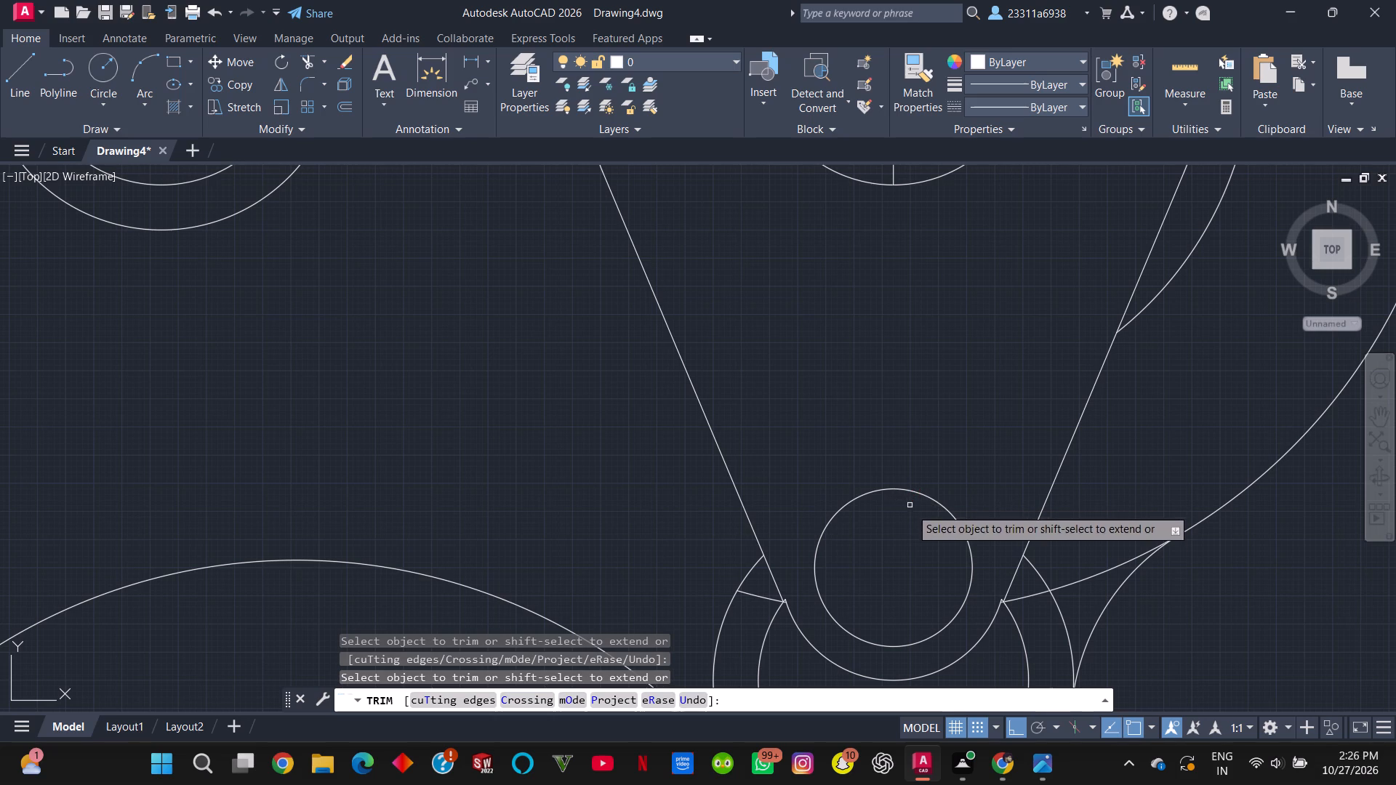
Following the reference image, trim the leftover radius 50 arc pieces on both sides of the link's lower end, out to the radius 20 fillet.
{"action": "scroll", "coordinate": [910, 564], "scroll_direction": "down", "scroll_amount": 2}
{"action": "key", "text": "alt+Tab"}
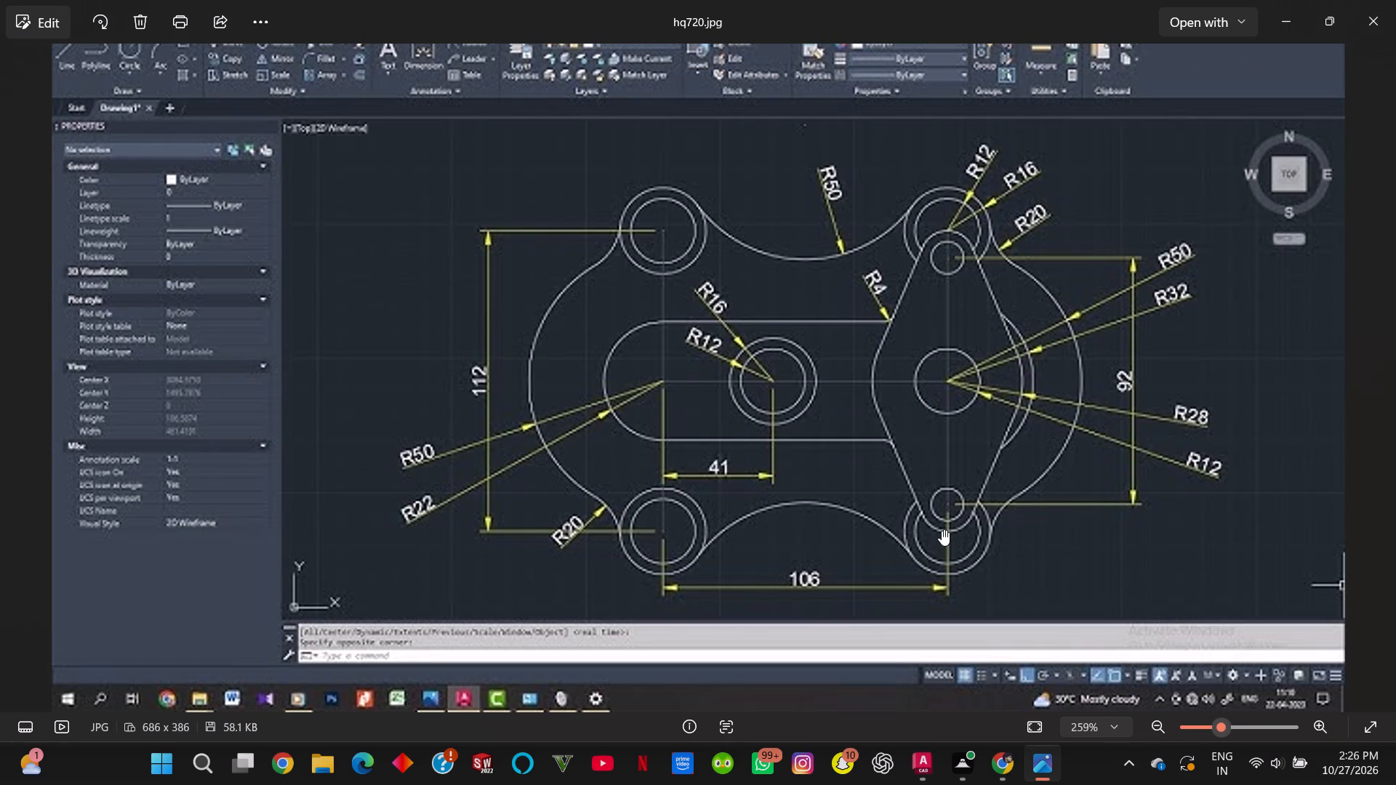
{"action": "key", "text": "alt+Tab"}
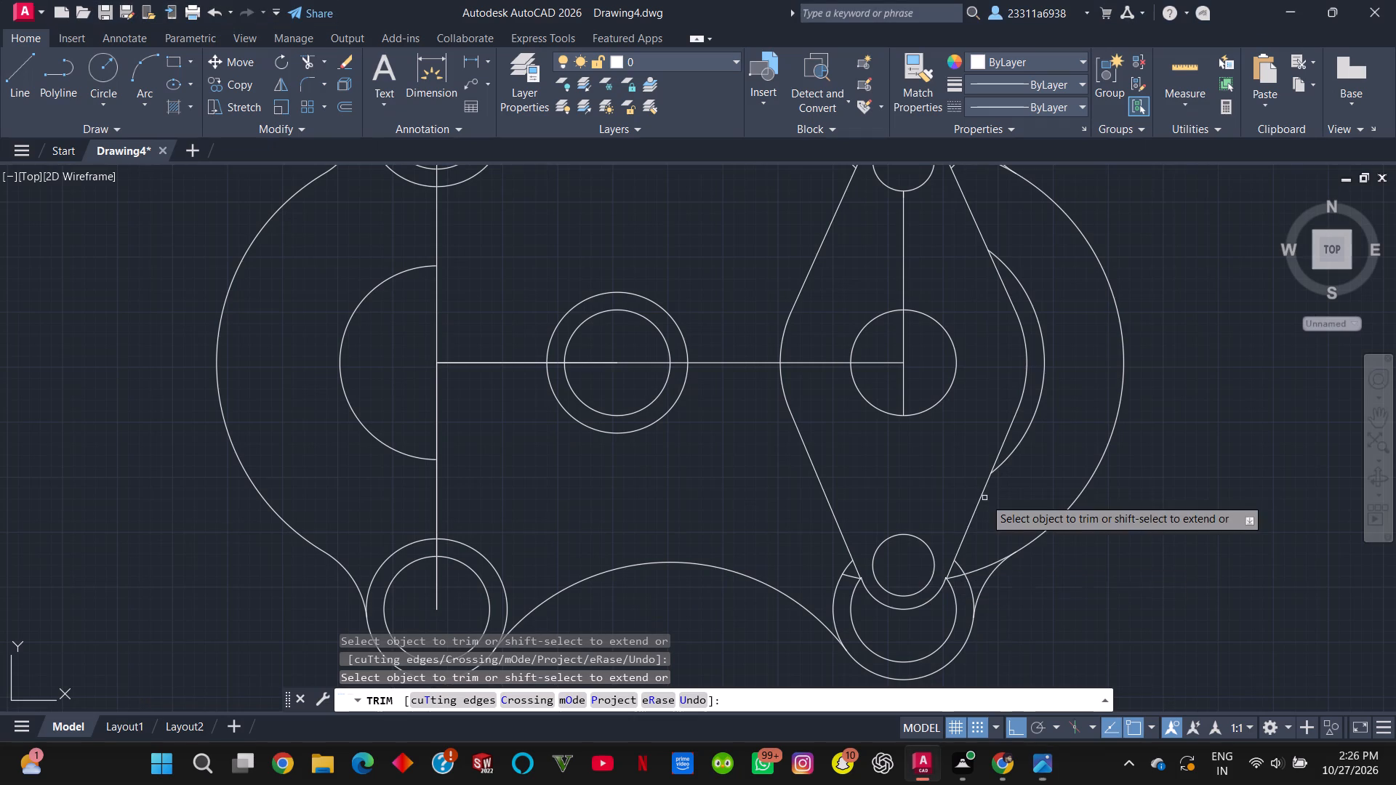
{"action": "left_click", "coordinate": [847, 579]}
{"action": "left_click", "coordinate": [854, 575]}
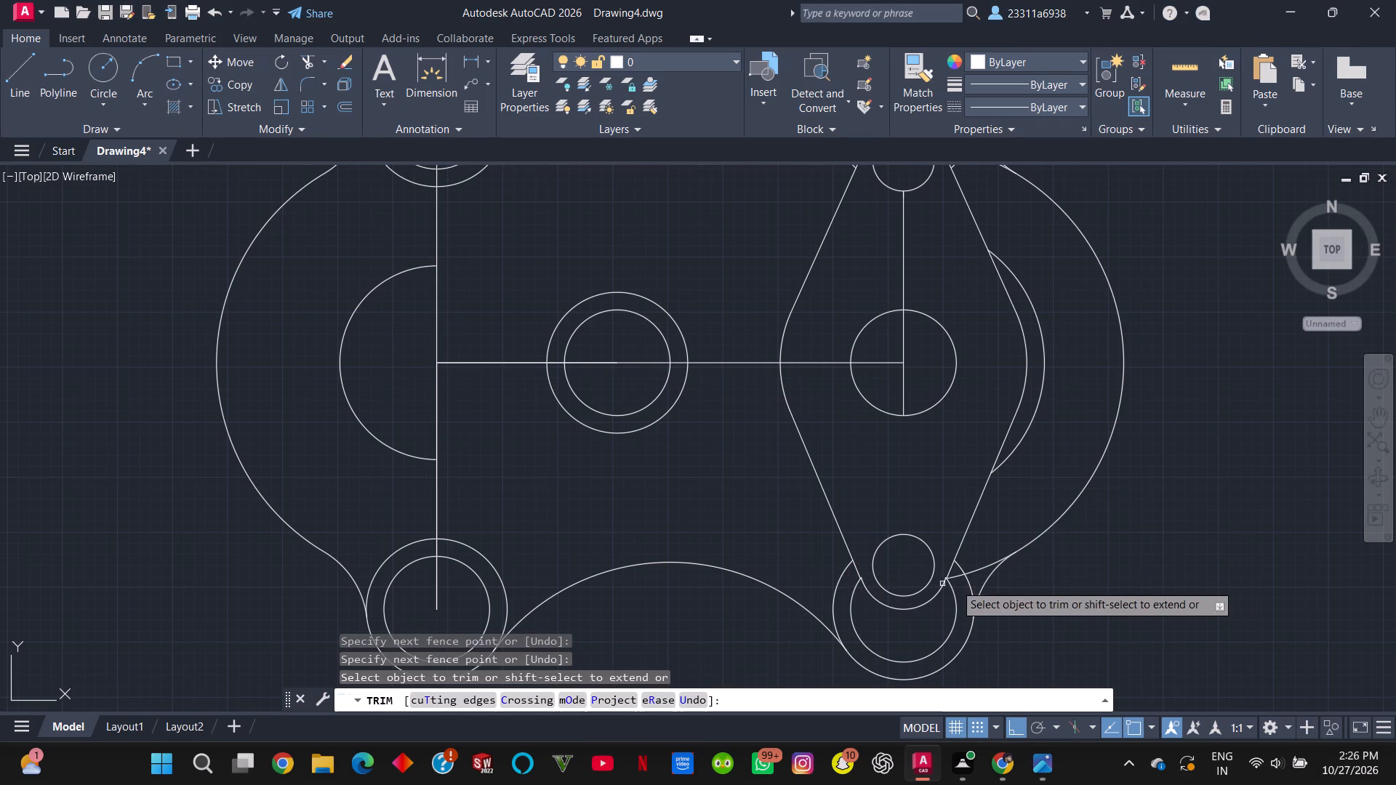
{"action": "left_click", "coordinate": [958, 579]}
{"action": "key", "text": "alt+Tab"}
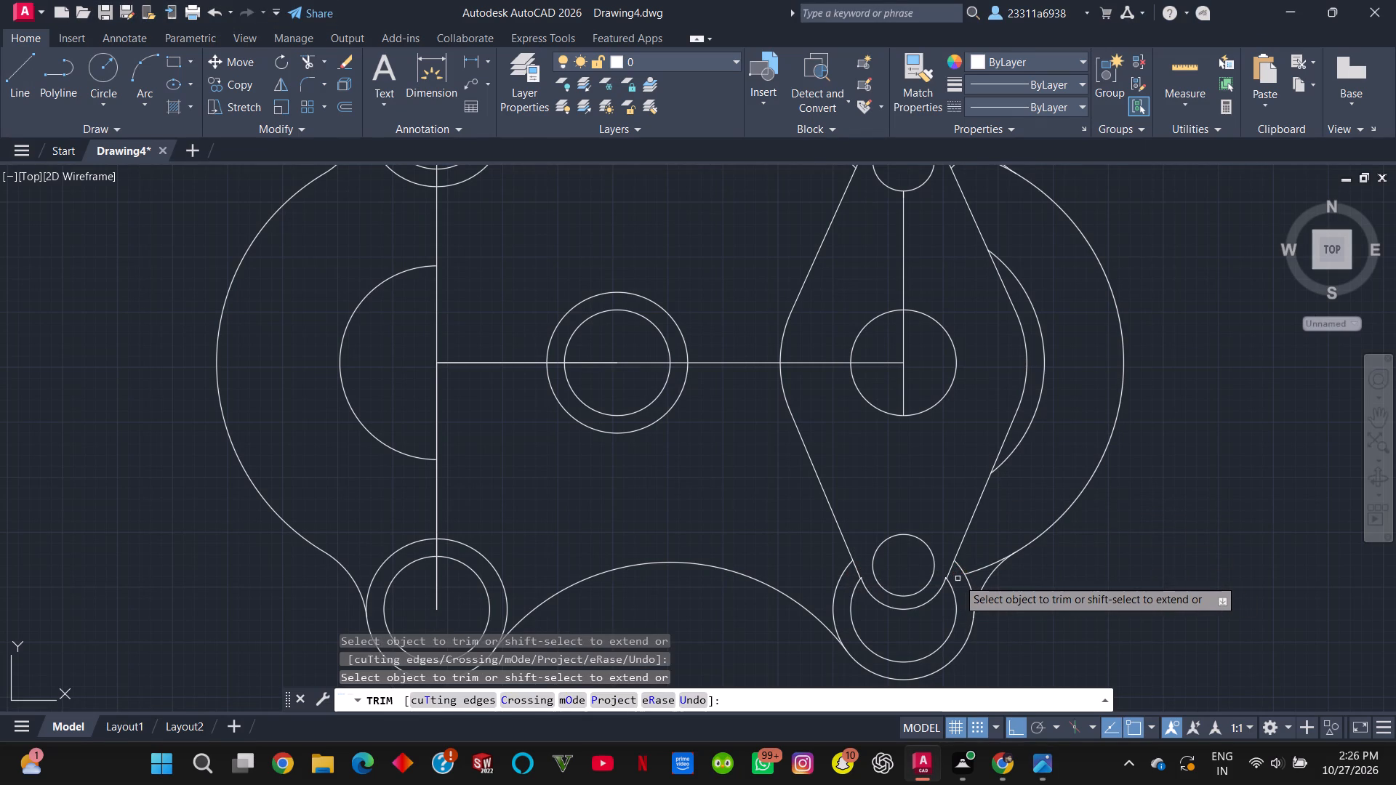
{"action": "key", "text": "alt+Tab"}
{"action": "left_click", "coordinate": [977, 569]}
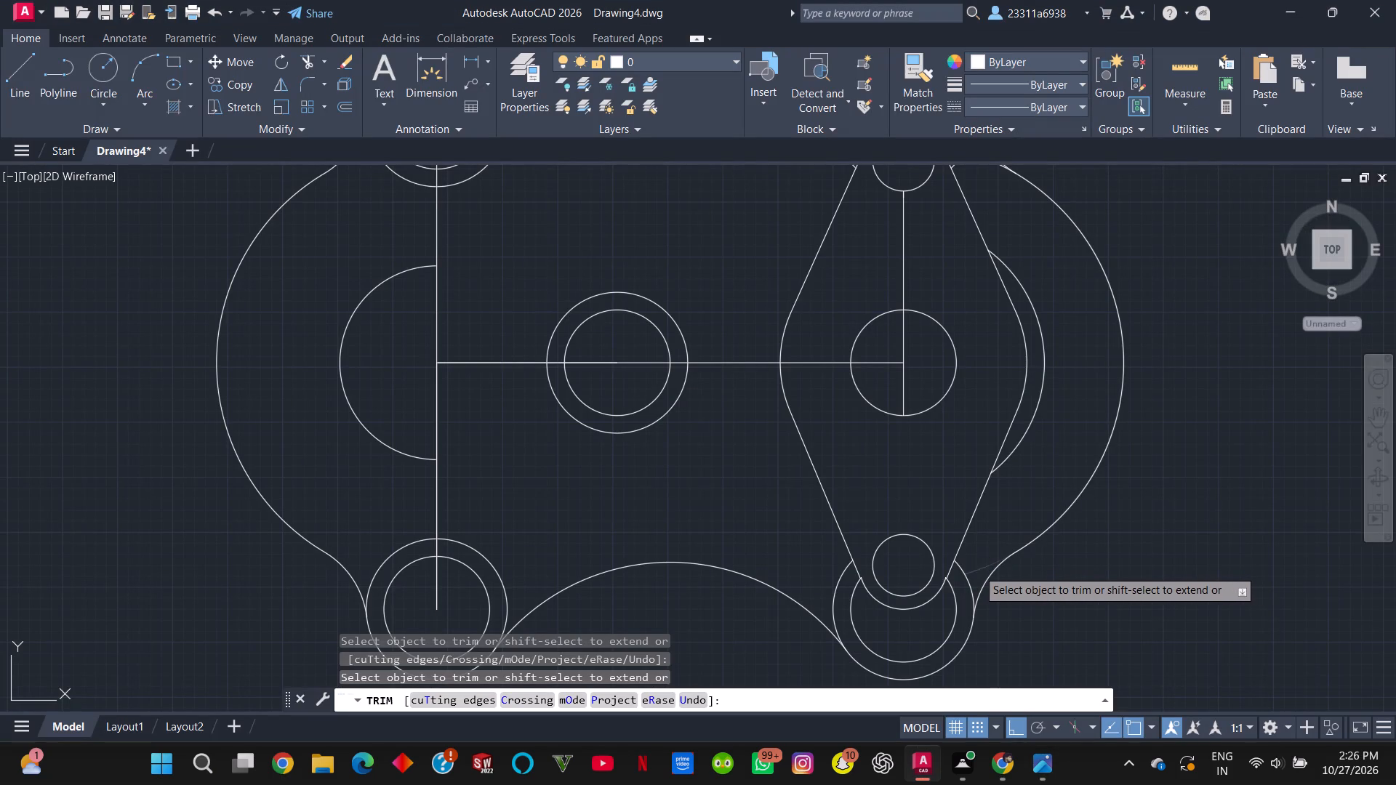
Trim the leftover radius 50 arc between the upper-right corner's outer circle and the radius 20 fillet.
{"action": "middle_click_drag", "start_coordinate": [1025, 451], "coordinate": [1026, 610]}
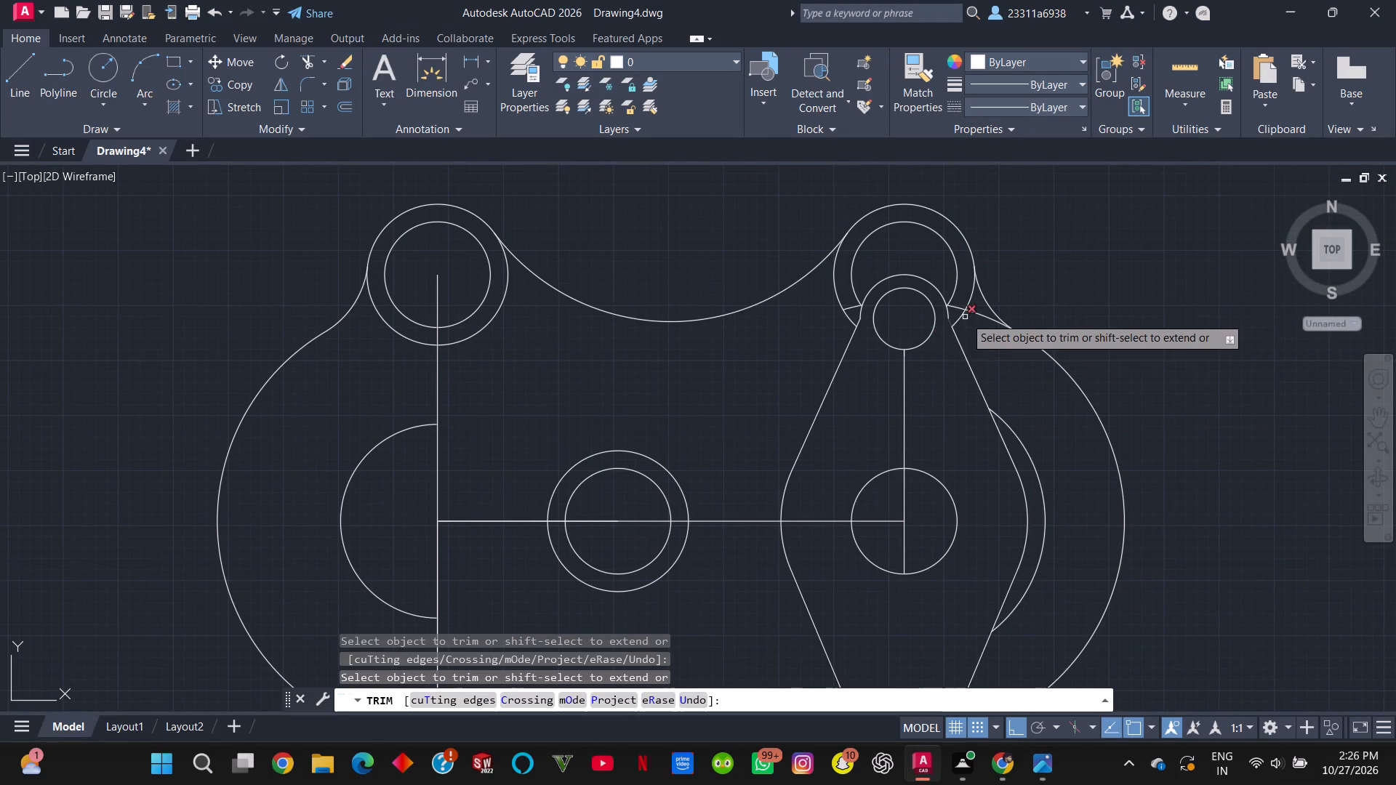
{"action": "left_click", "coordinate": [970, 313]}
{"action": "key", "text": "alt+Tab"}
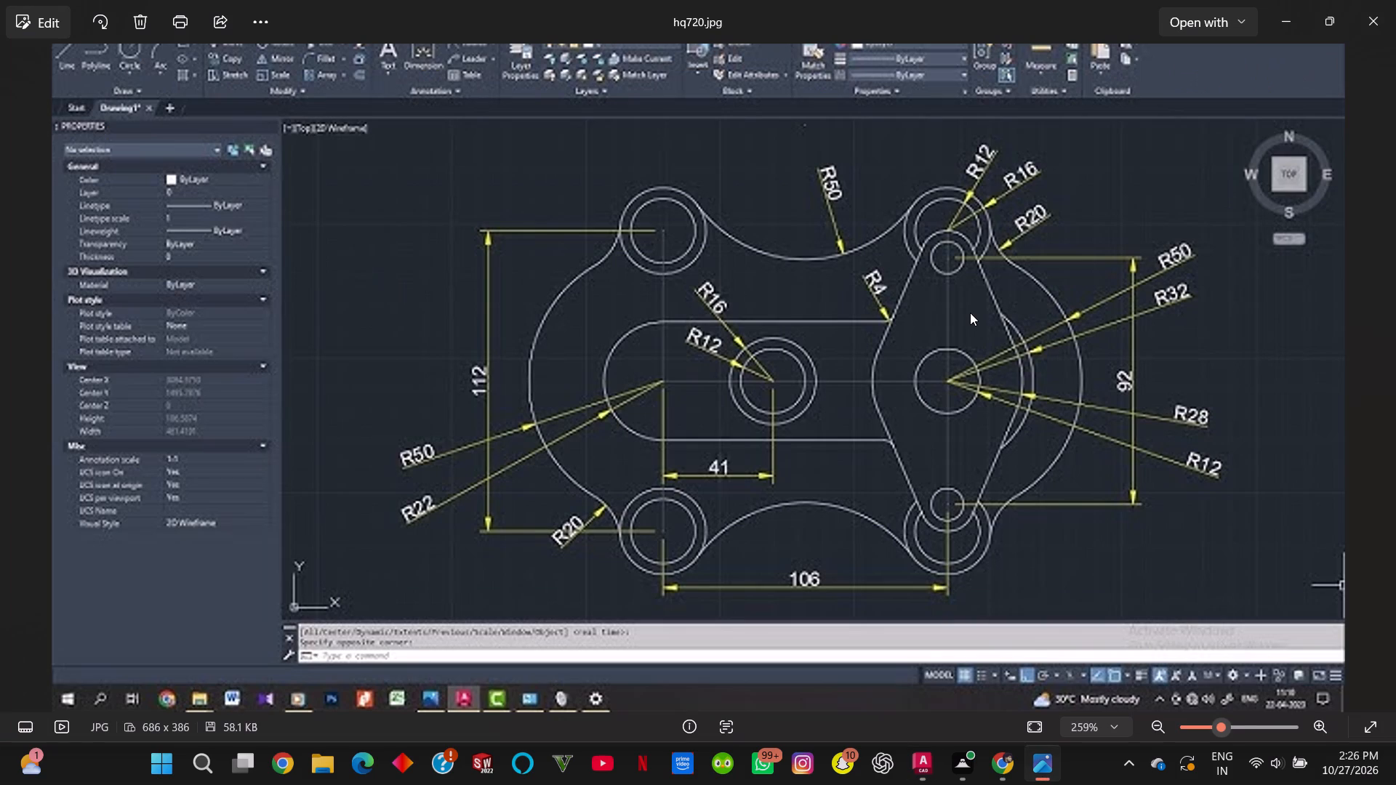
{"action": "key", "text": "alt+Tab"}
Trim the horizontal and vertical centre lines inside the link's central radius 12 hole, checking the reference image.
{"action": "middle_click_drag", "start_coordinate": [936, 624], "coordinate": [935, 624]}
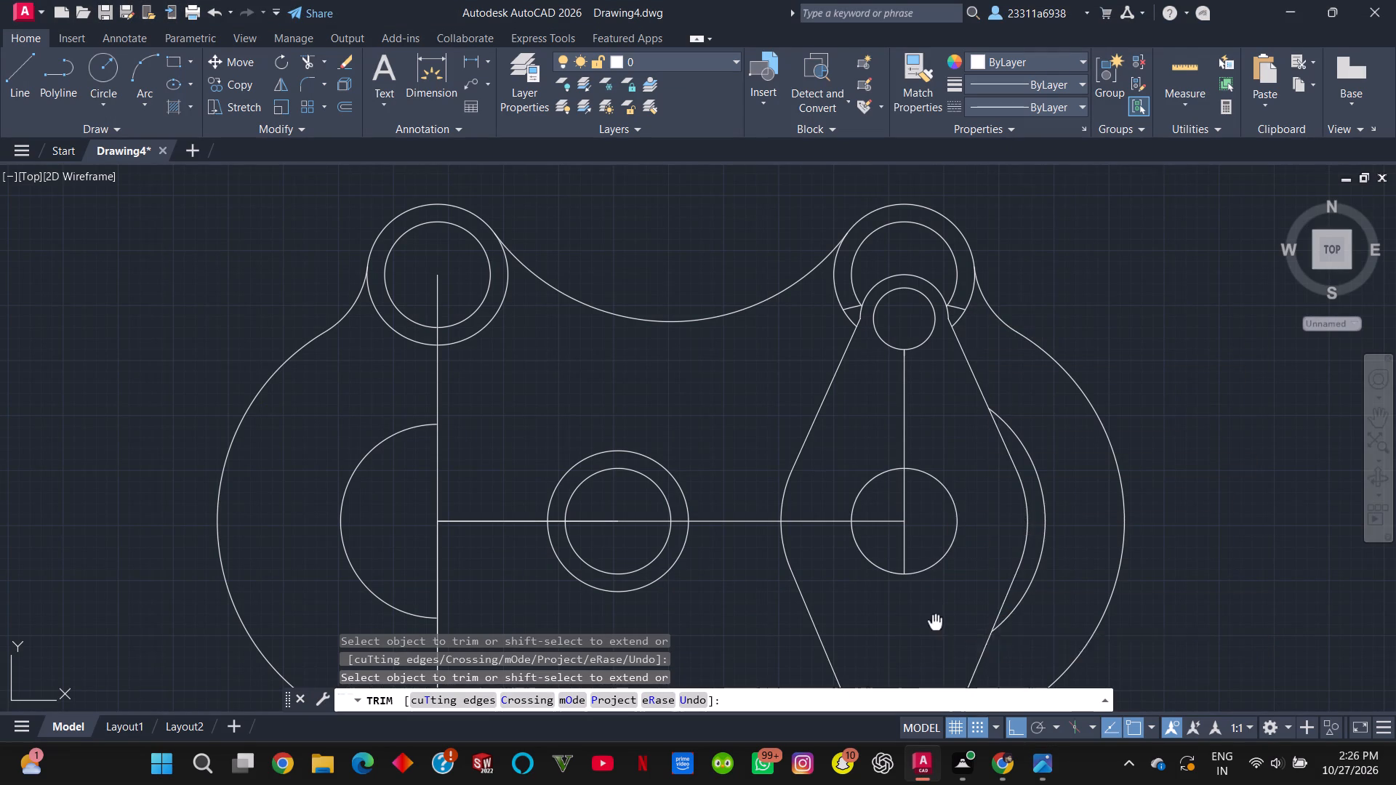
{"action": "middle_click_drag", "start_coordinate": [935, 624], "coordinate": [963, 459]}
{"action": "key", "text": "alt+Tab"}
{"action": "key", "text": "alt+Tab"}
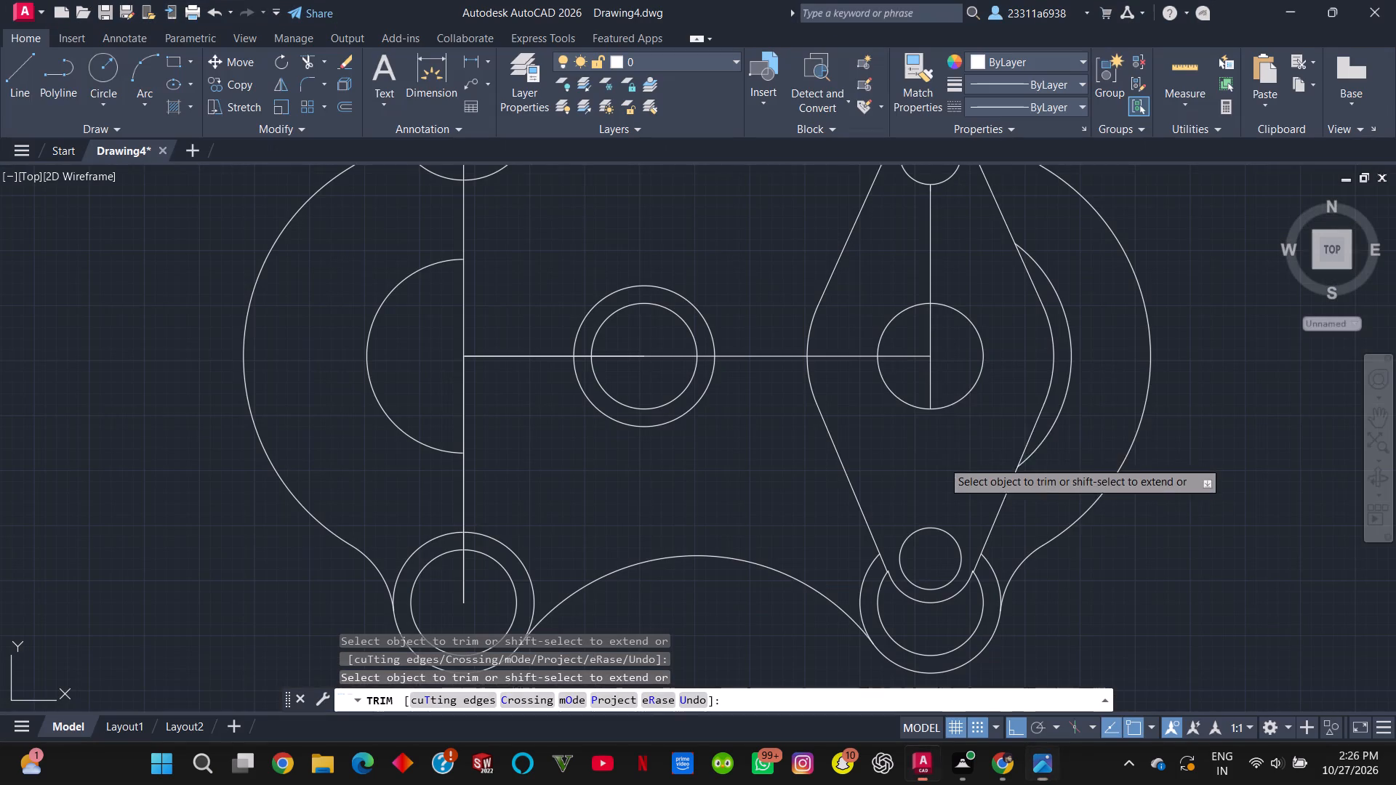
{"action": "left_click_drag", "start_coordinate": [917, 332], "coordinate": [908, 346]}
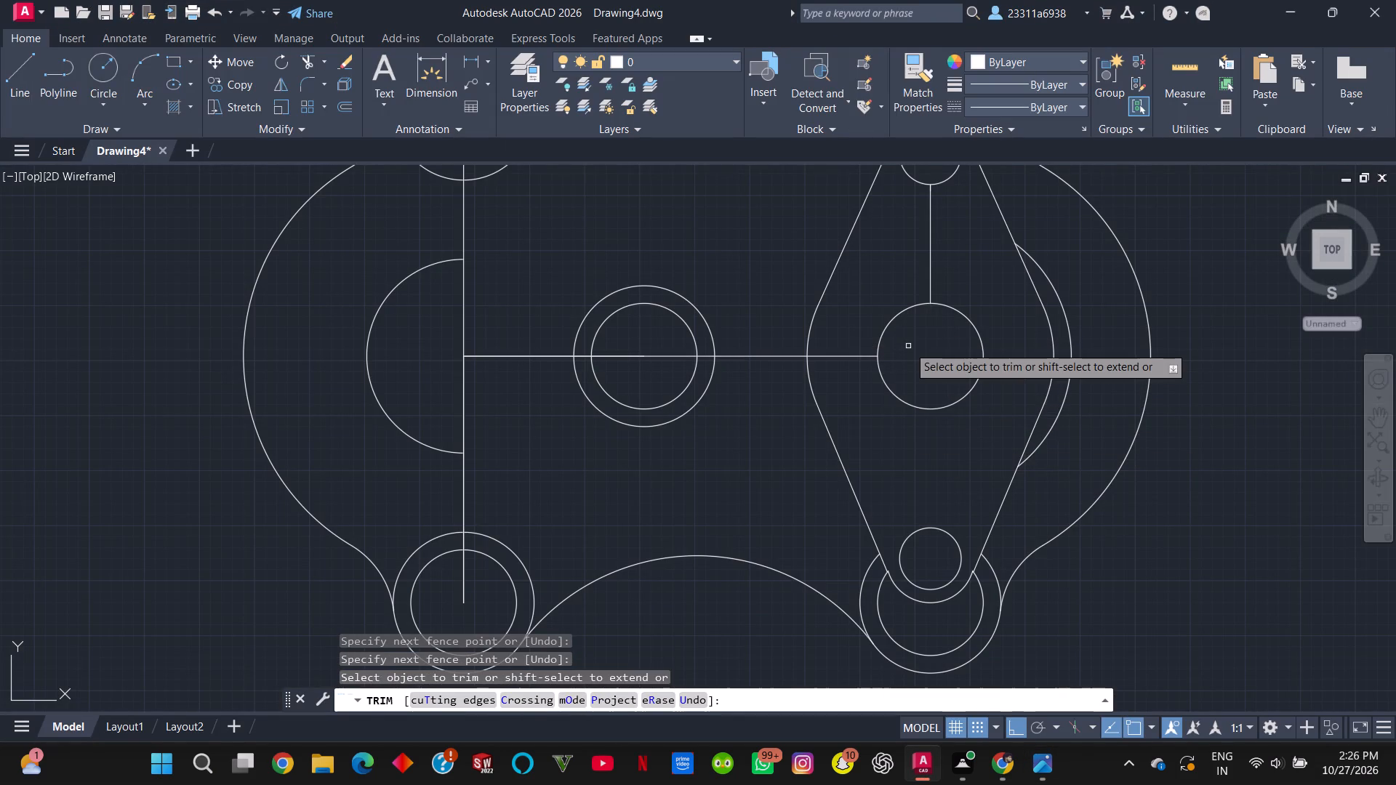
{"action": "key", "text": "alt+Tab"}
{"action": "key", "text": "alt+Tab"}
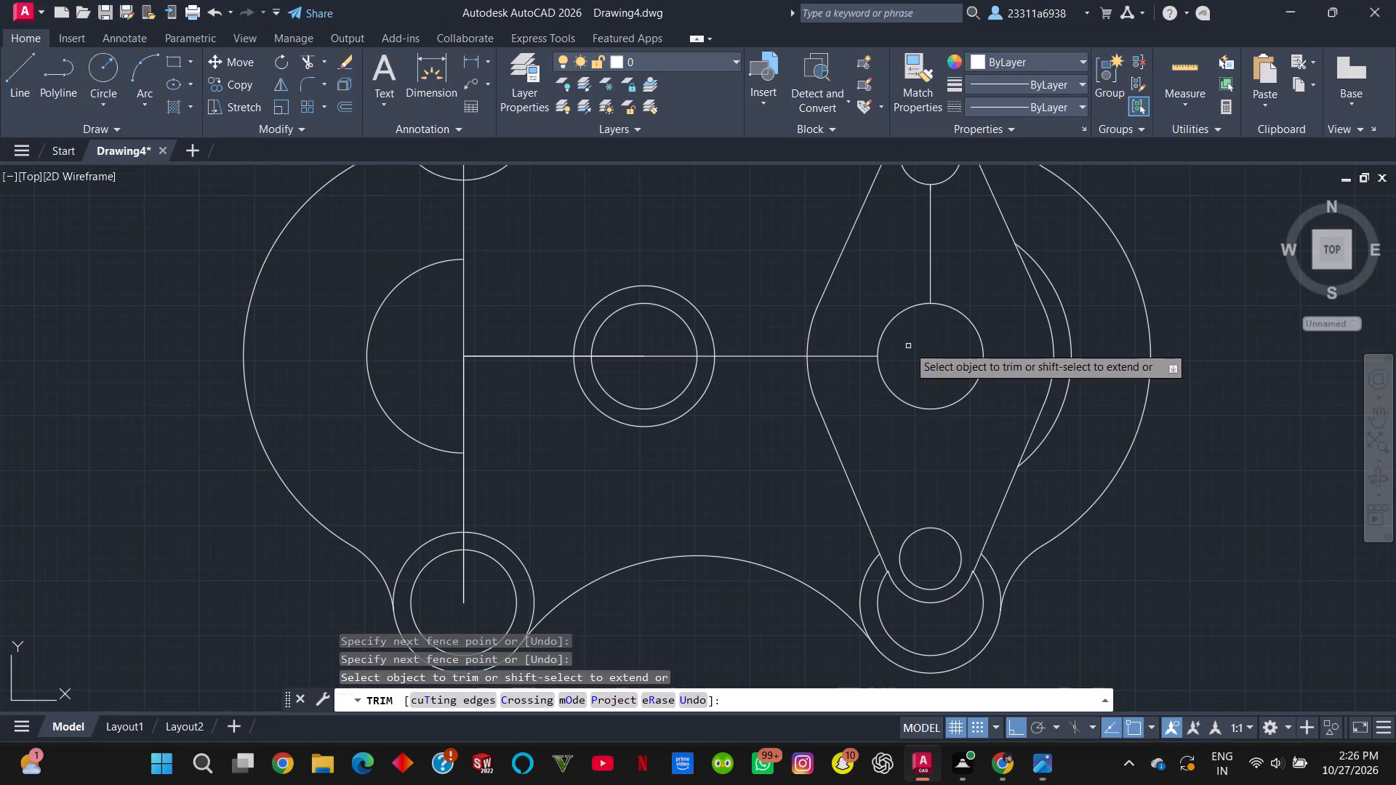
Trim the two short arc pieces between the upper-right corner's outer circle and the link's upper end.
{"action": "middle_click_drag", "start_coordinate": [908, 346], "coordinate": [942, 690]}
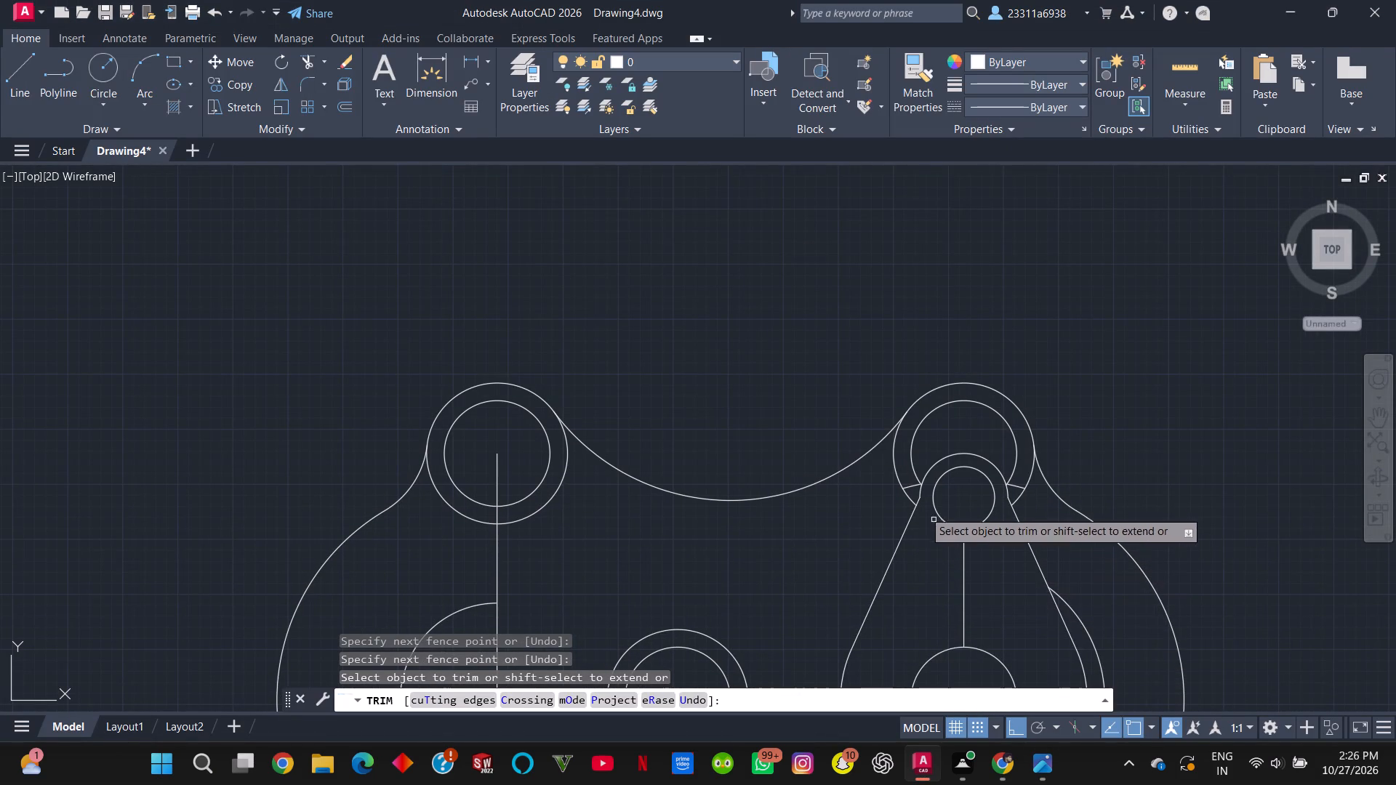
{"action": "left_click", "coordinate": [910, 487]}
{"action": "left_click", "coordinate": [1021, 486]}
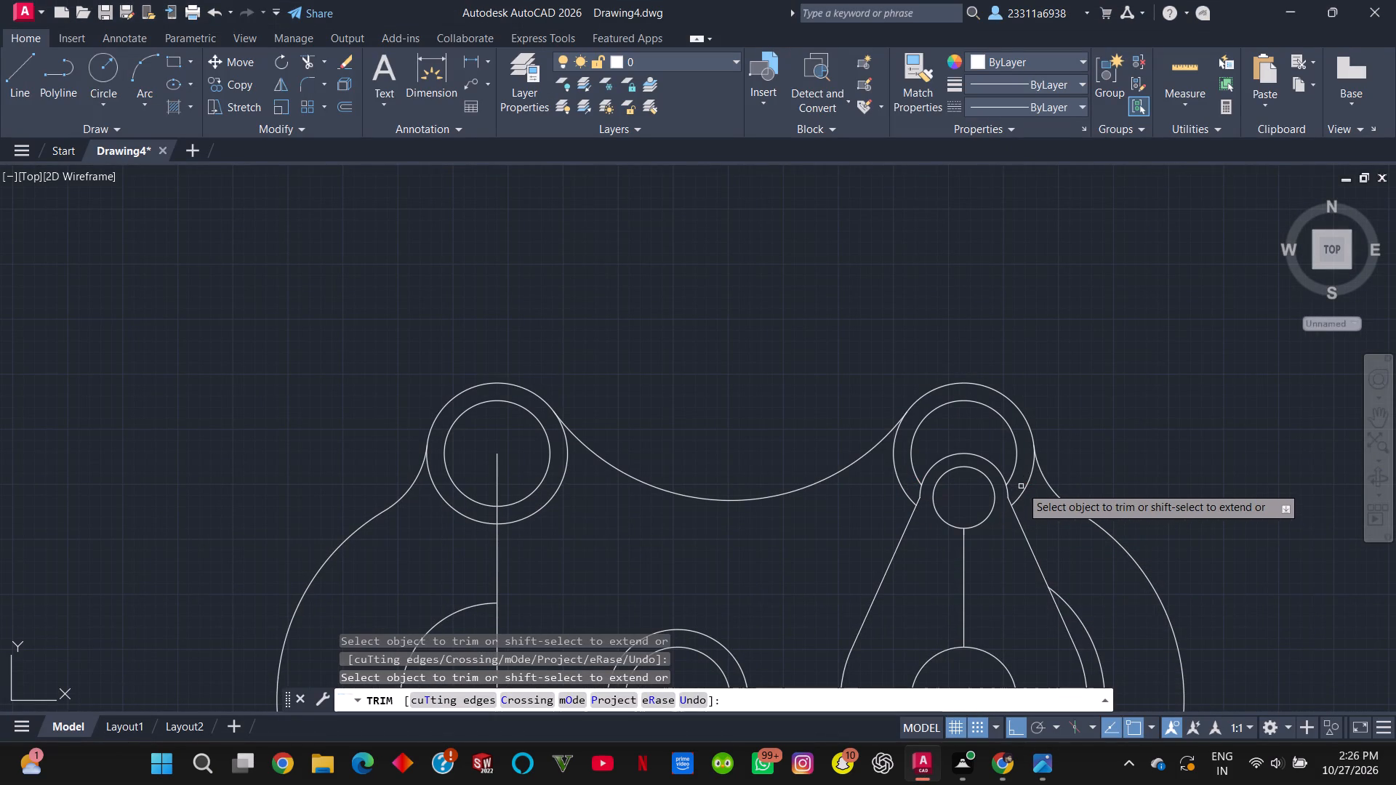
Trim the vertical centre line inside the upper-left corner's inner circle and compare the plate with the reference image.
{"action": "key", "text": "alt+Tab"}
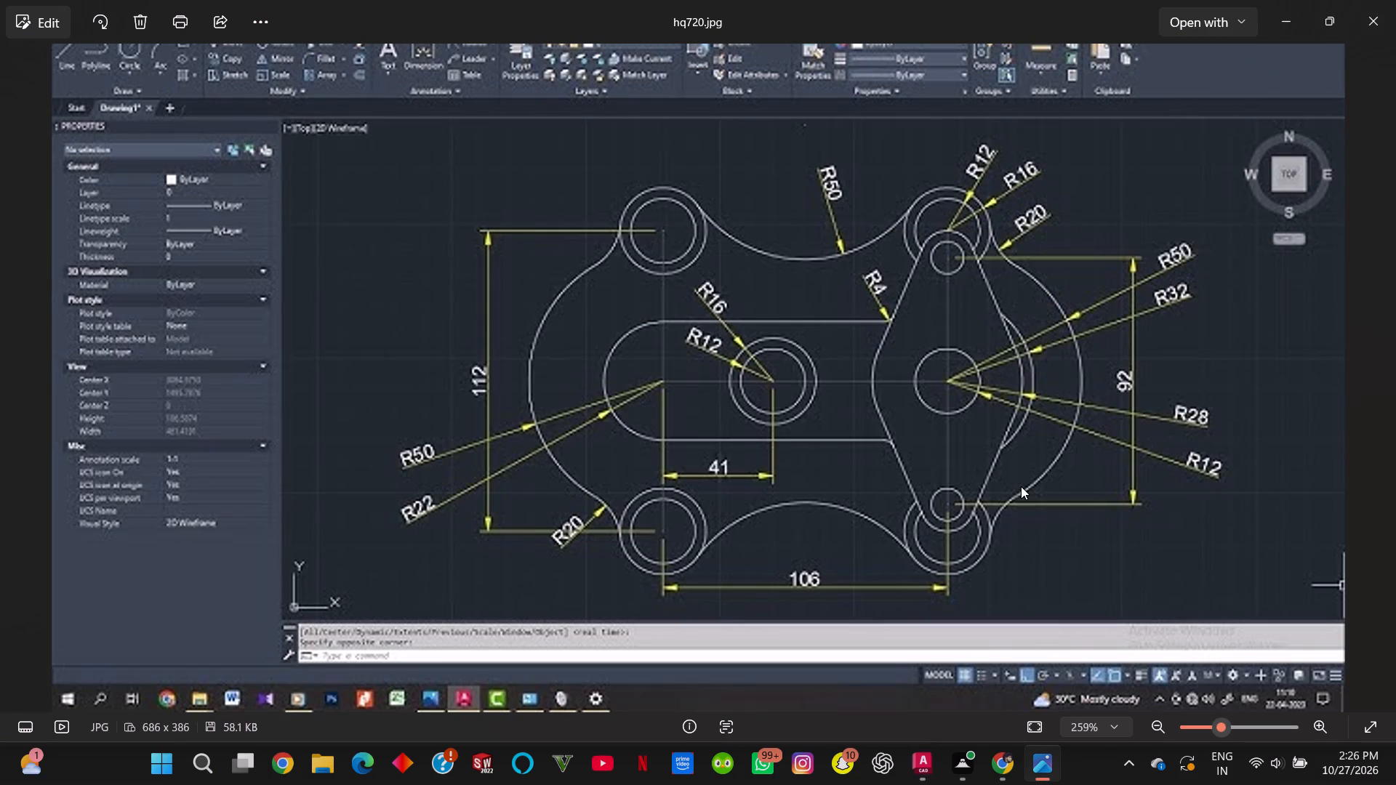
{"action": "key", "text": "alt+Tab"}
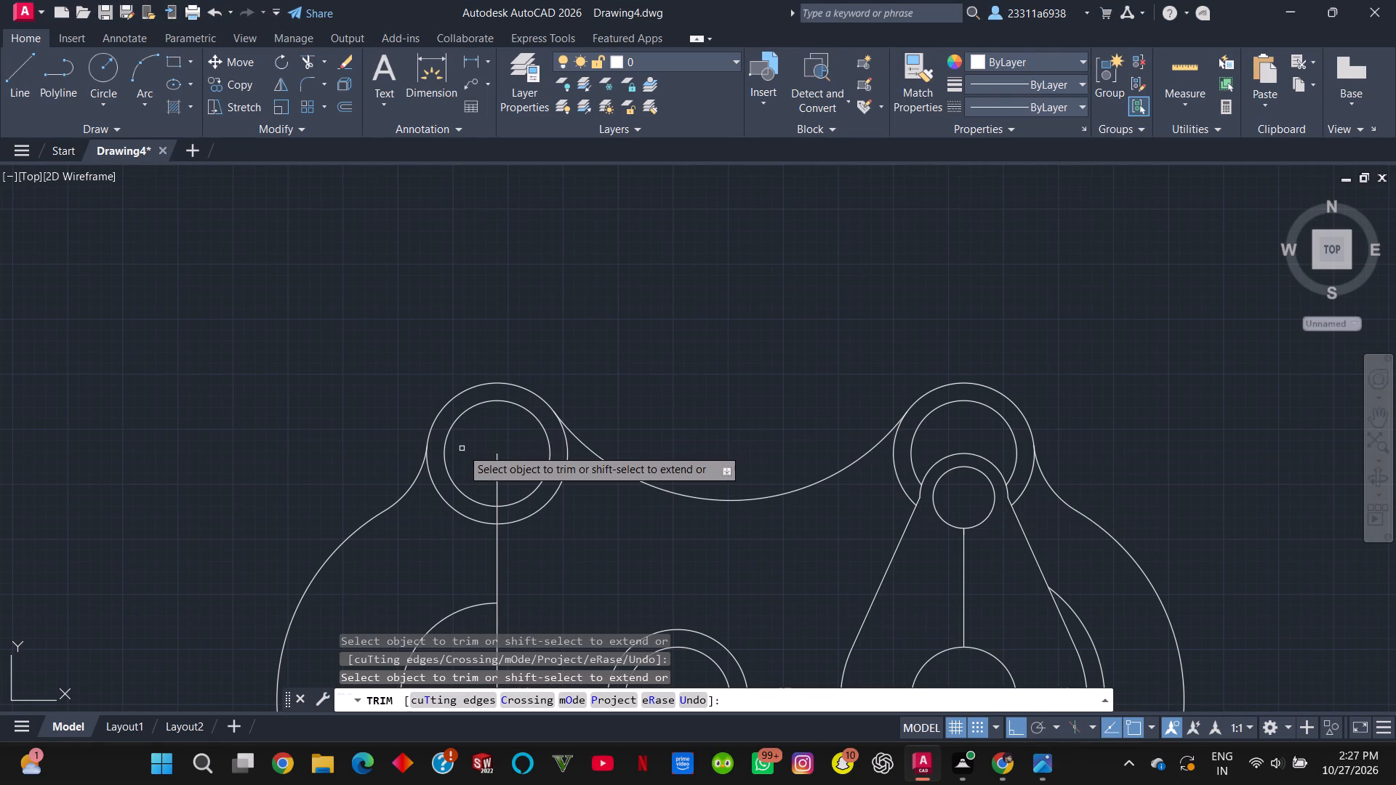
{"action": "left_click_drag", "start_coordinate": [462, 448], "coordinate": [510, 483]}
{"action": "scroll", "coordinate": [512, 483], "scroll_direction": "down", "scroll_amount": 1}
{"action": "middle_click_drag", "start_coordinate": [512, 483], "coordinate": [634, 359]}
{"action": "key", "text": "alt+Tab"}
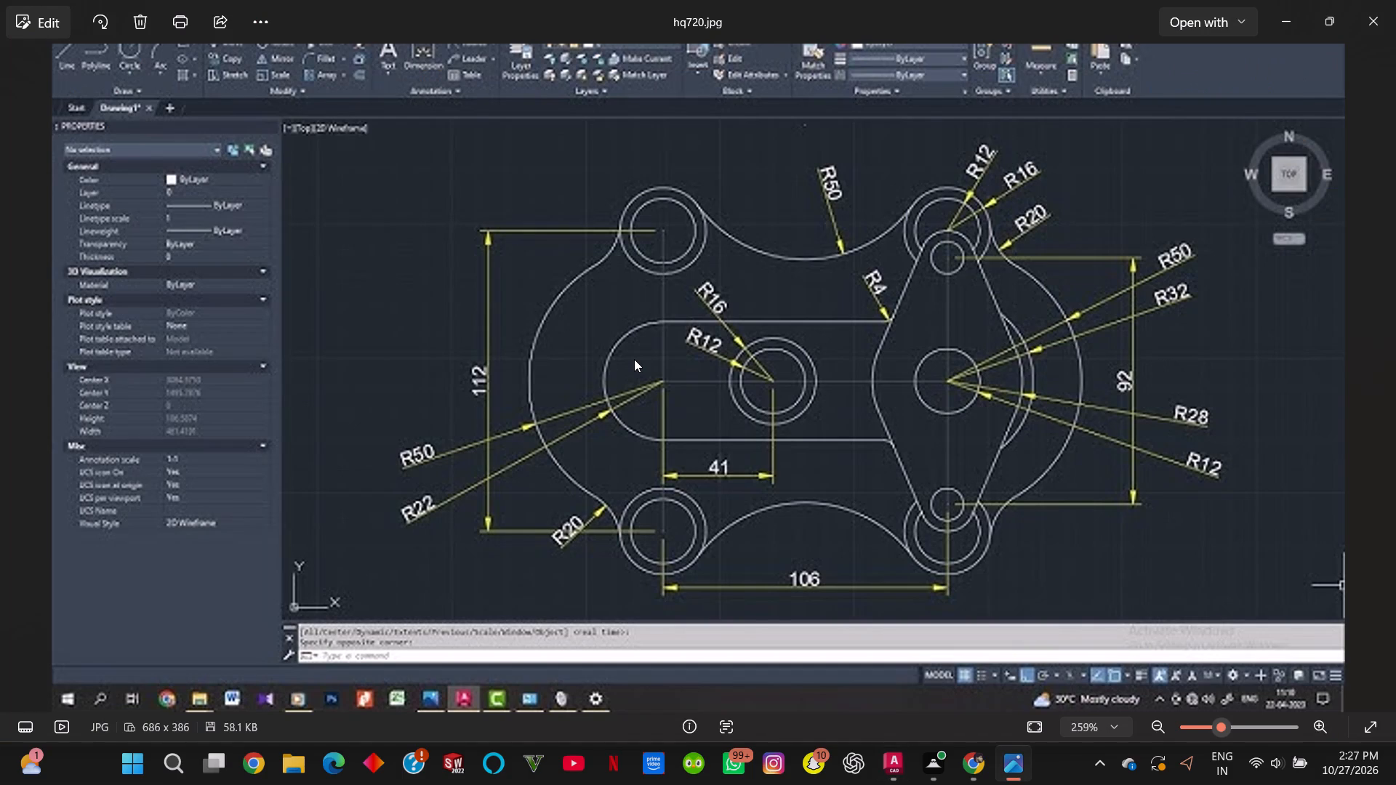
{"action": "key", "text": "alt+Tab"}
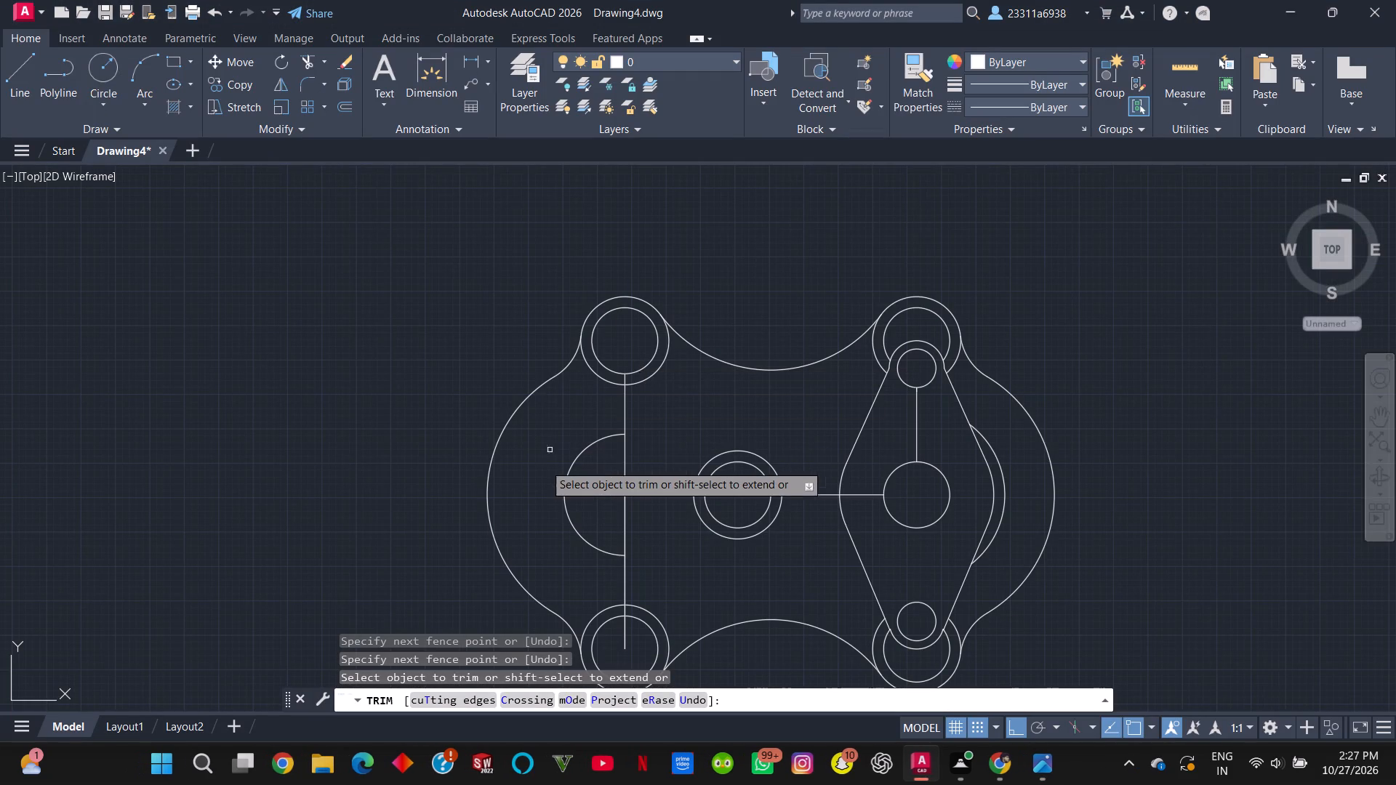
{"action": "key", "text": "alt+Tab"}
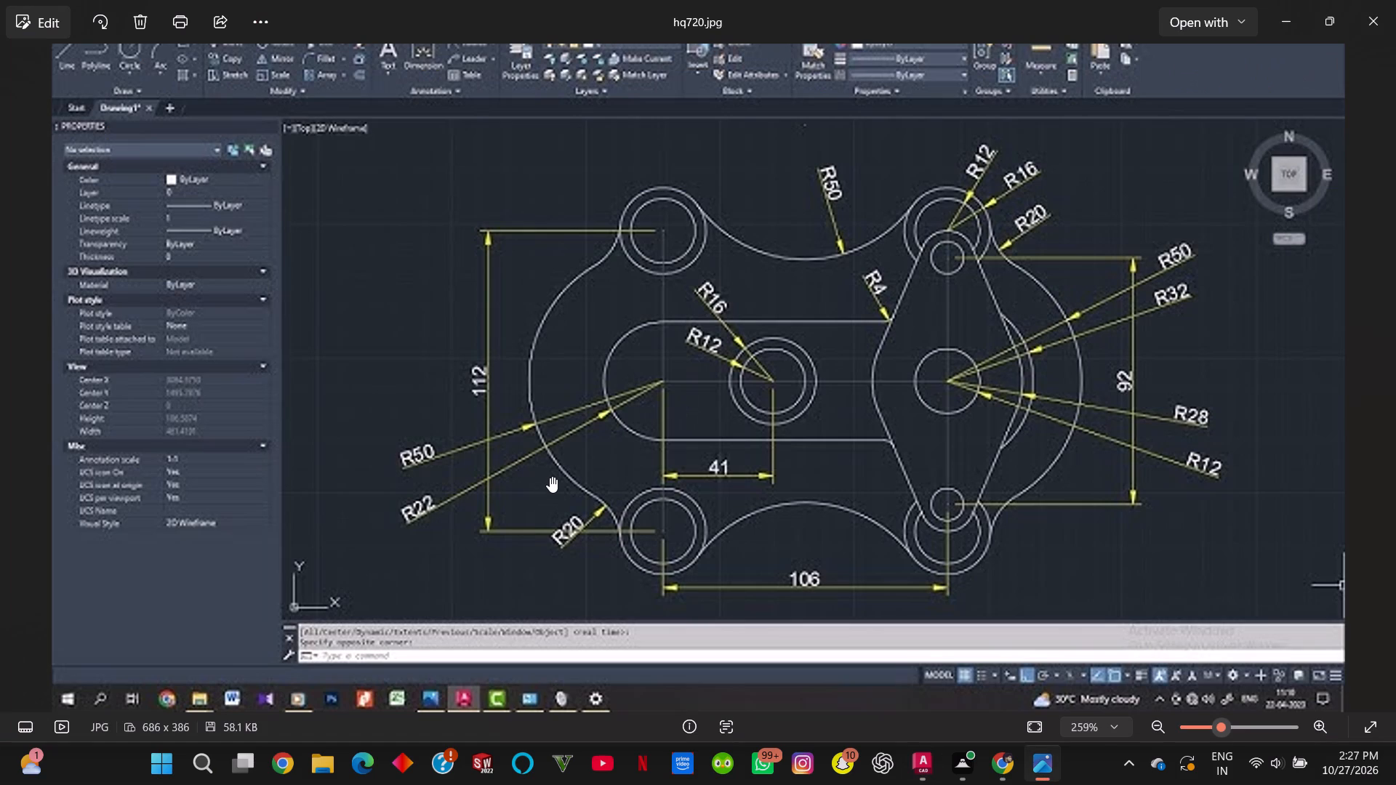
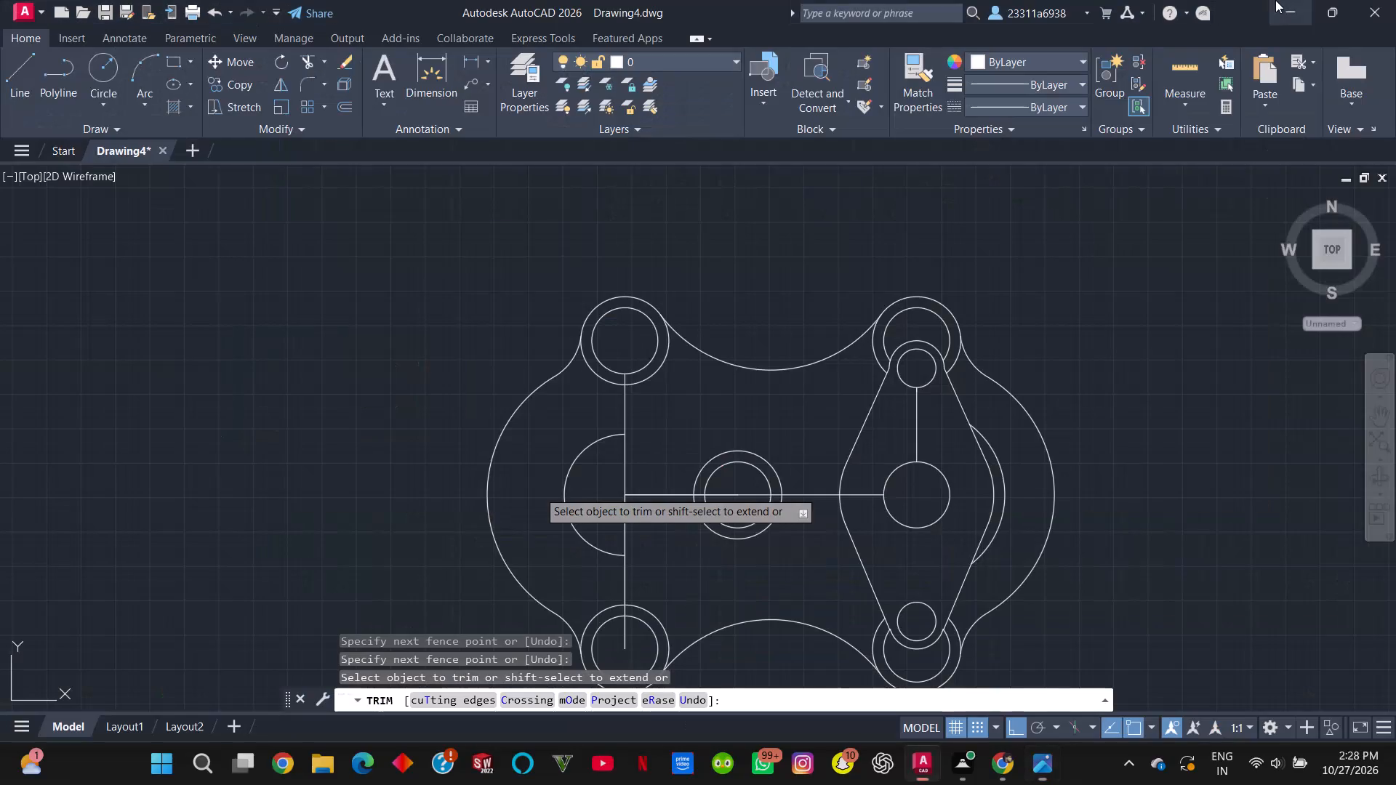
Draw the slot's upper horizontal line, about 98 long, from the radius 22 arc's upper end into the link.
{"action": "key", "text": "alt+Tab"}
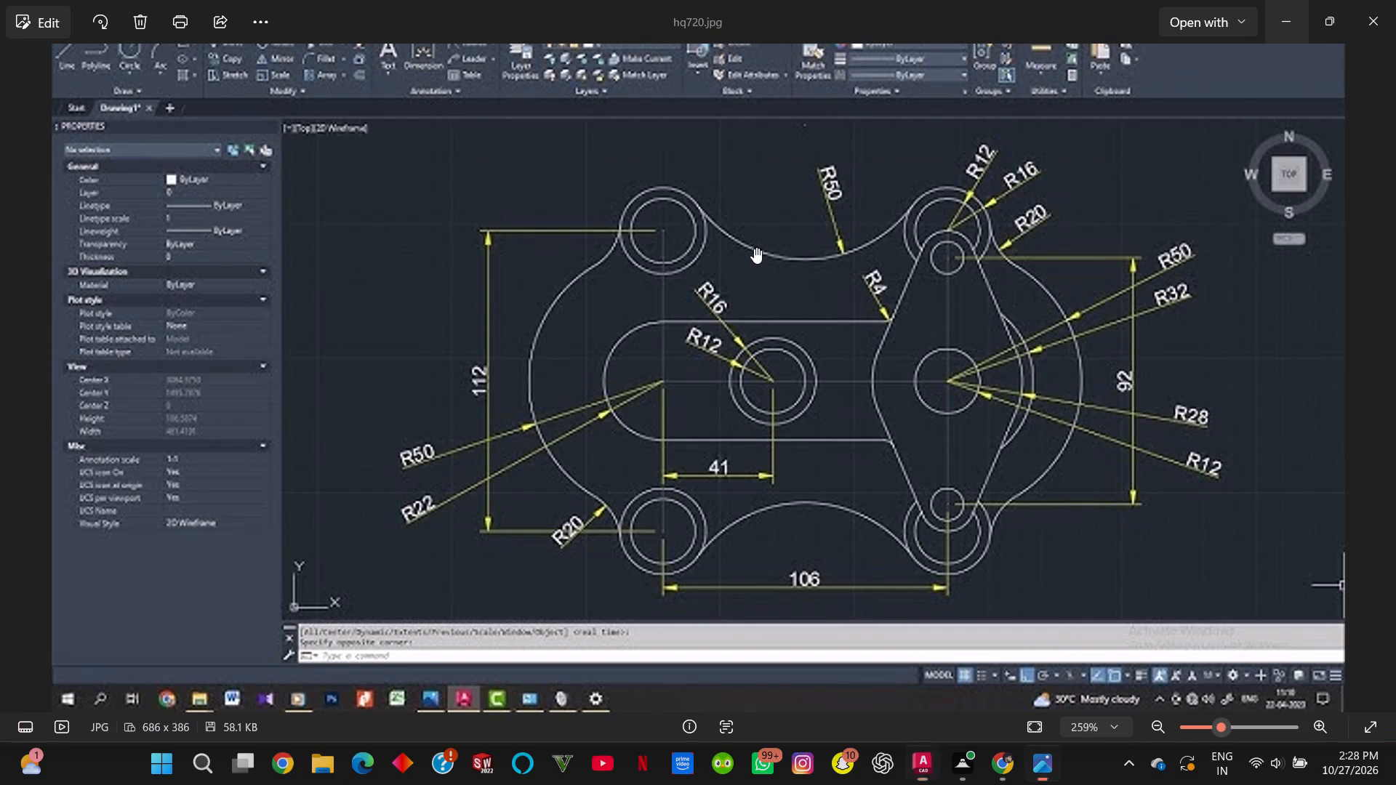
{"action": "key", "text": "alt+Tab"}
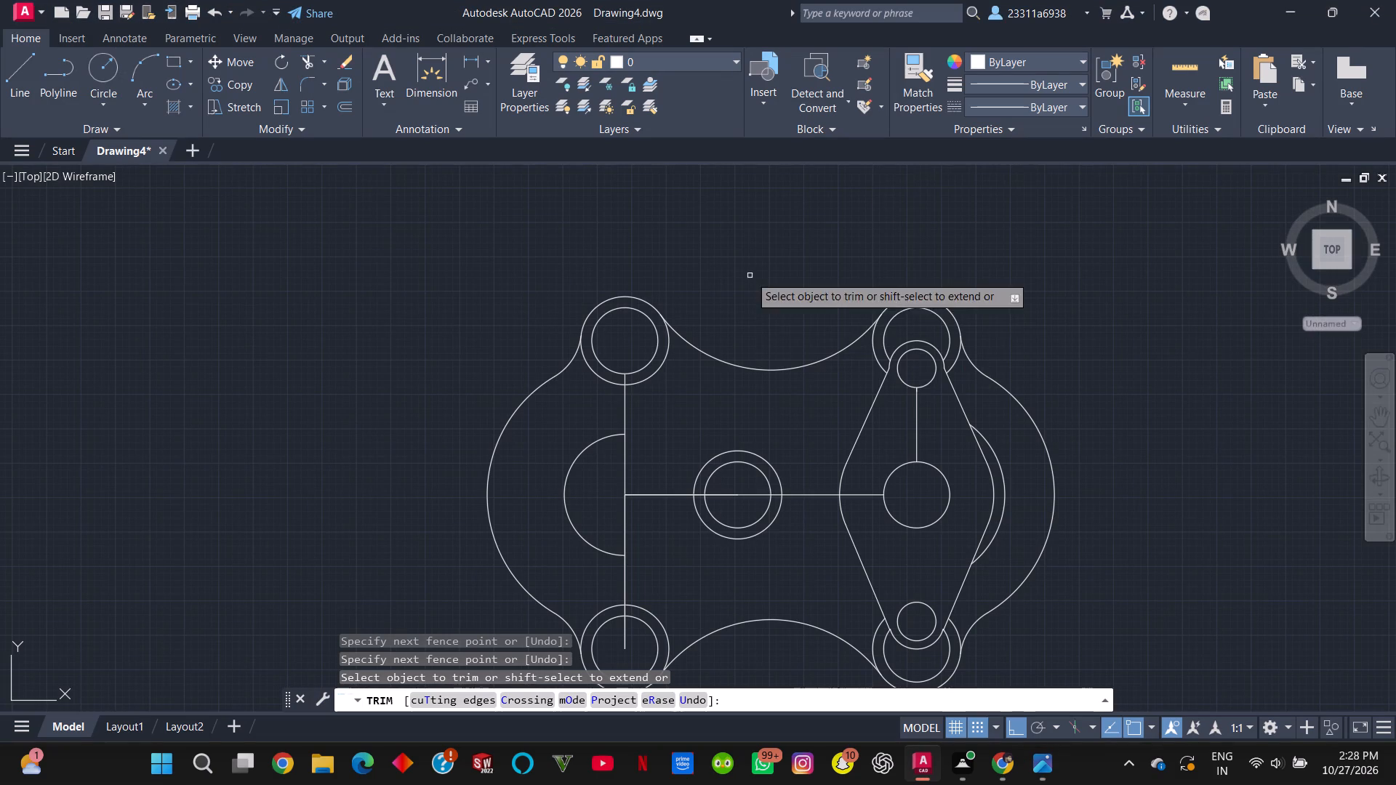
{"action": "key", "text": "Escape"}
{"action": "key", "text": "l"}
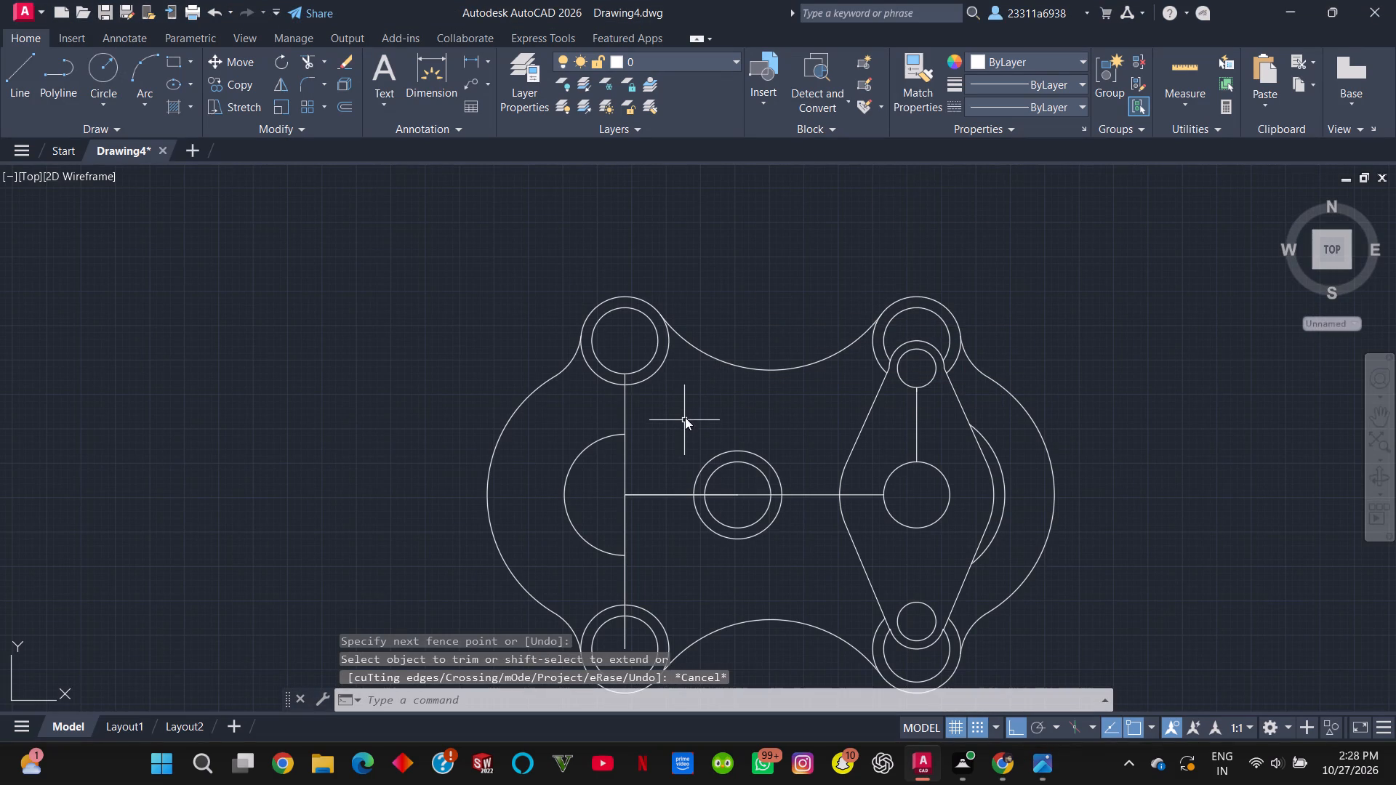
{"action": "key", "text": "Return"}
{"action": "double_click", "coordinate": [621, 435]}
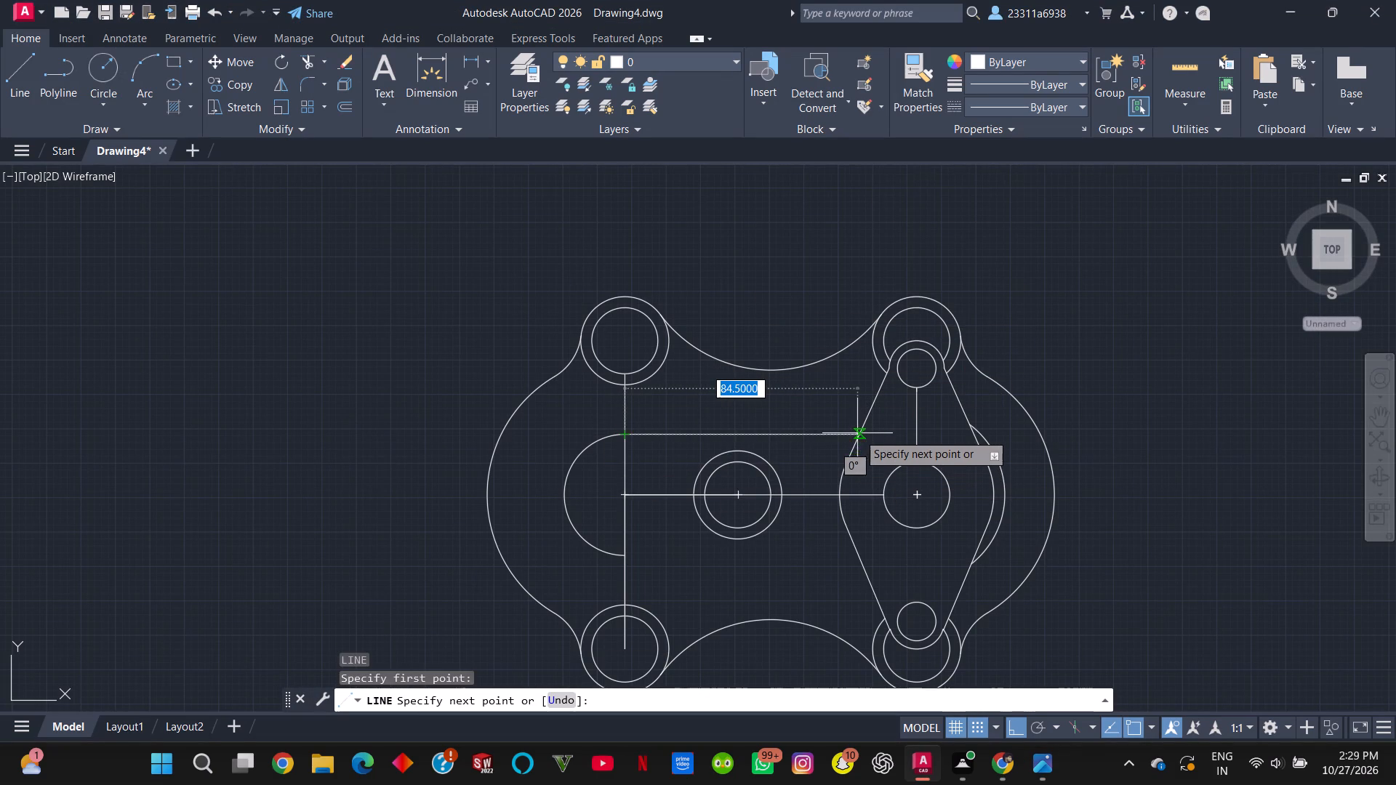
{"action": "left_click", "coordinate": [895, 436]}
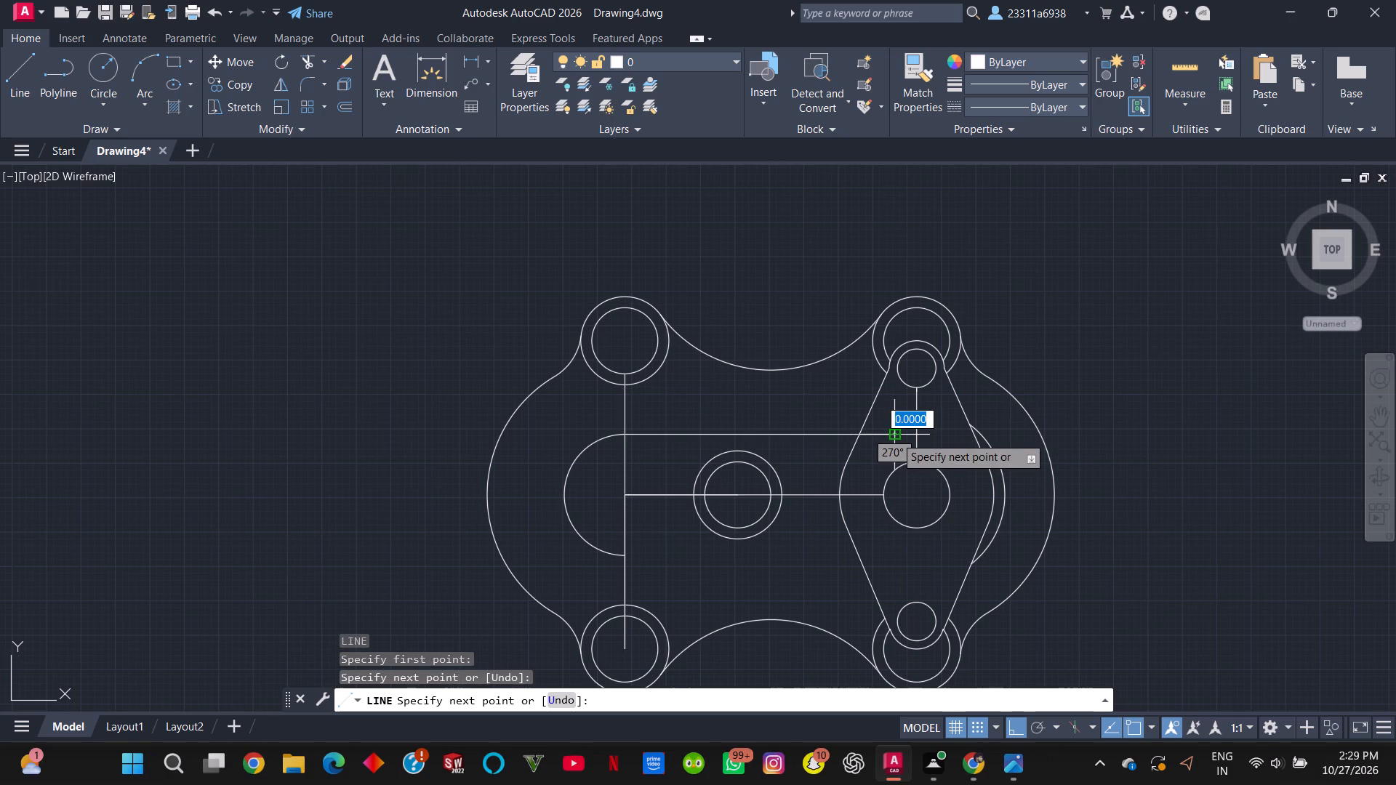
{"action": "key", "text": "Escape"}
Draw the slot's lower horizontal line from the radius 22 arc's lower end into the link.
{"action": "key", "text": "l"}
{"action": "key", "text": "Return"}
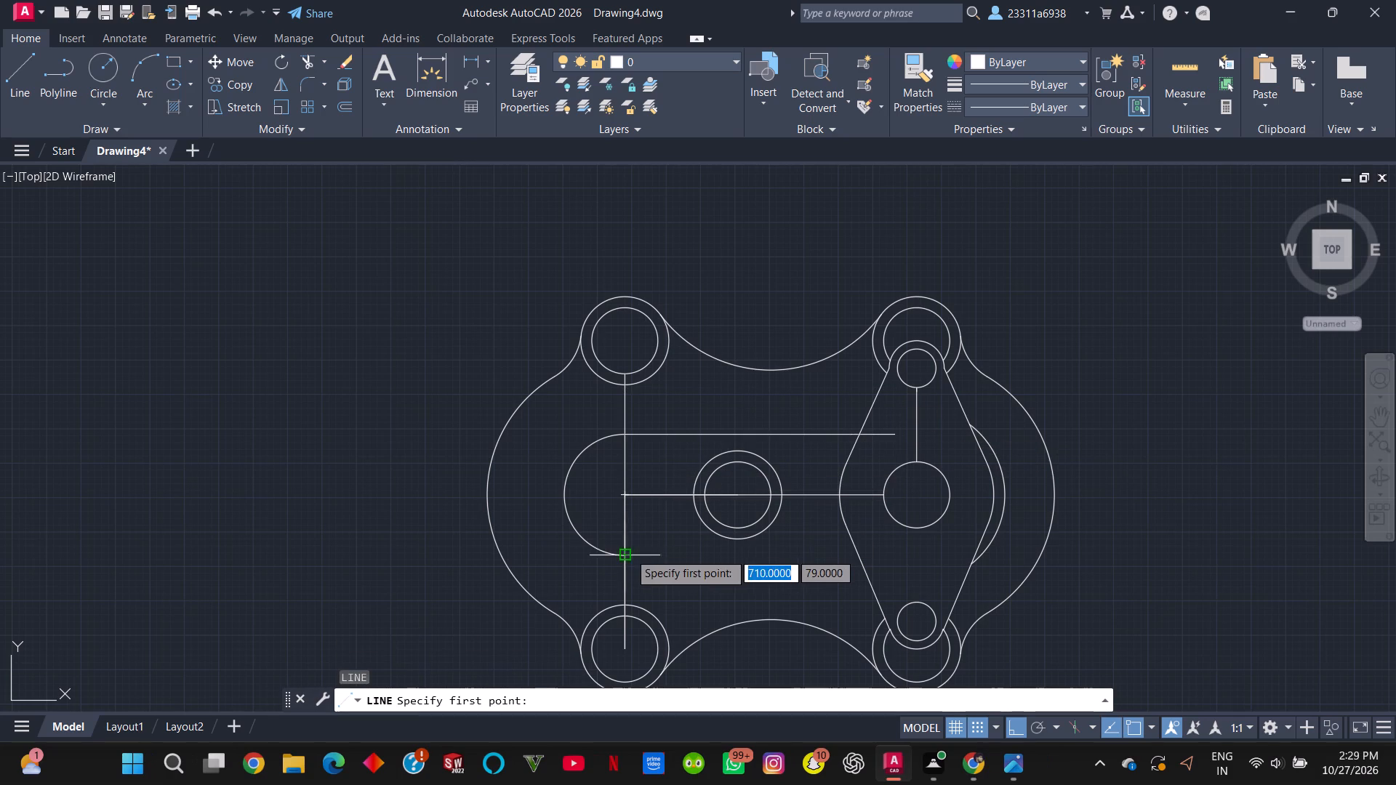
{"action": "left_click", "coordinate": [627, 551]}
{"action": "left_click", "coordinate": [896, 557]}
{"action": "key", "text": "Escape"}
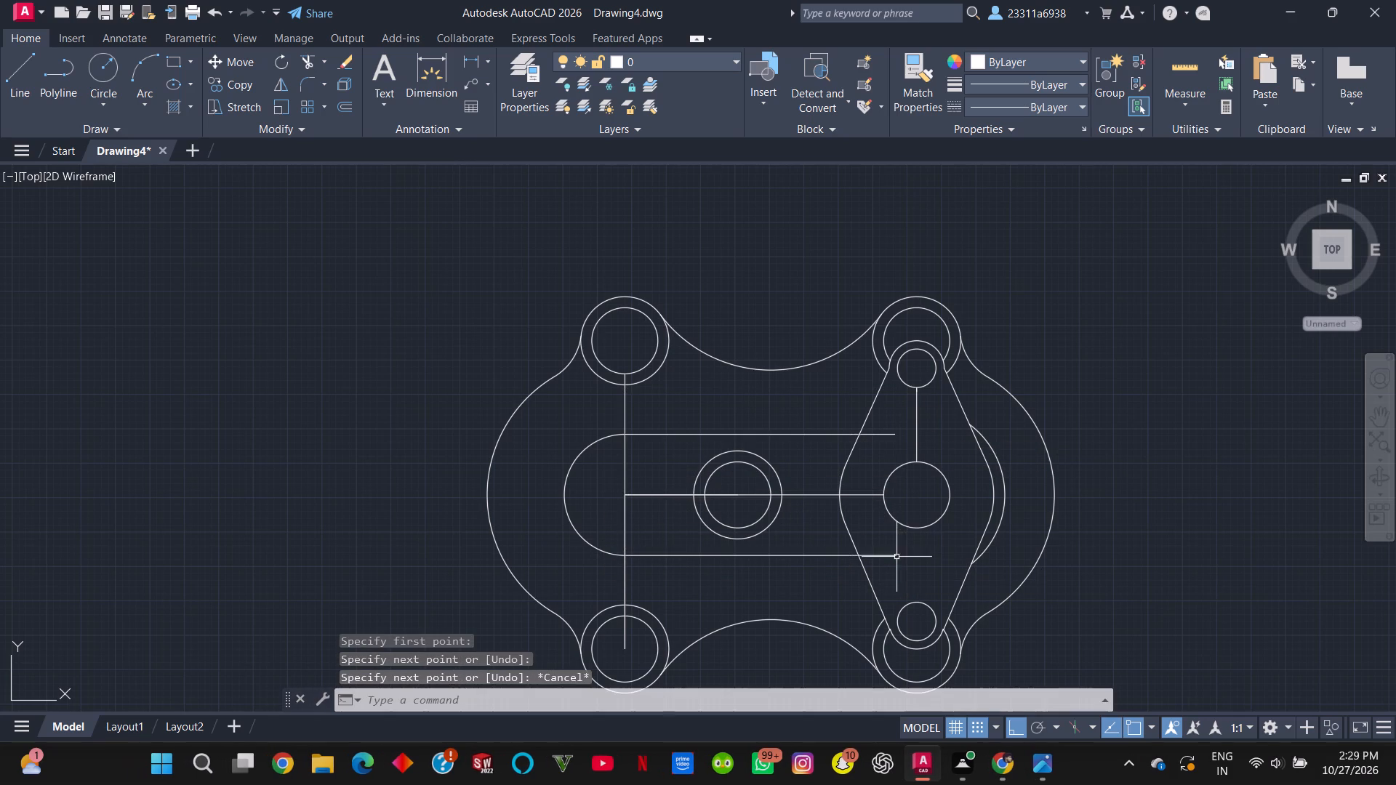
Trim the ends of both slot lines and the horizontal centre line where they run inside the link.
{"action": "key", "text": "t"}
{"action": "key", "text": "r"}
{"action": "left_click", "coordinate": [880, 573]}
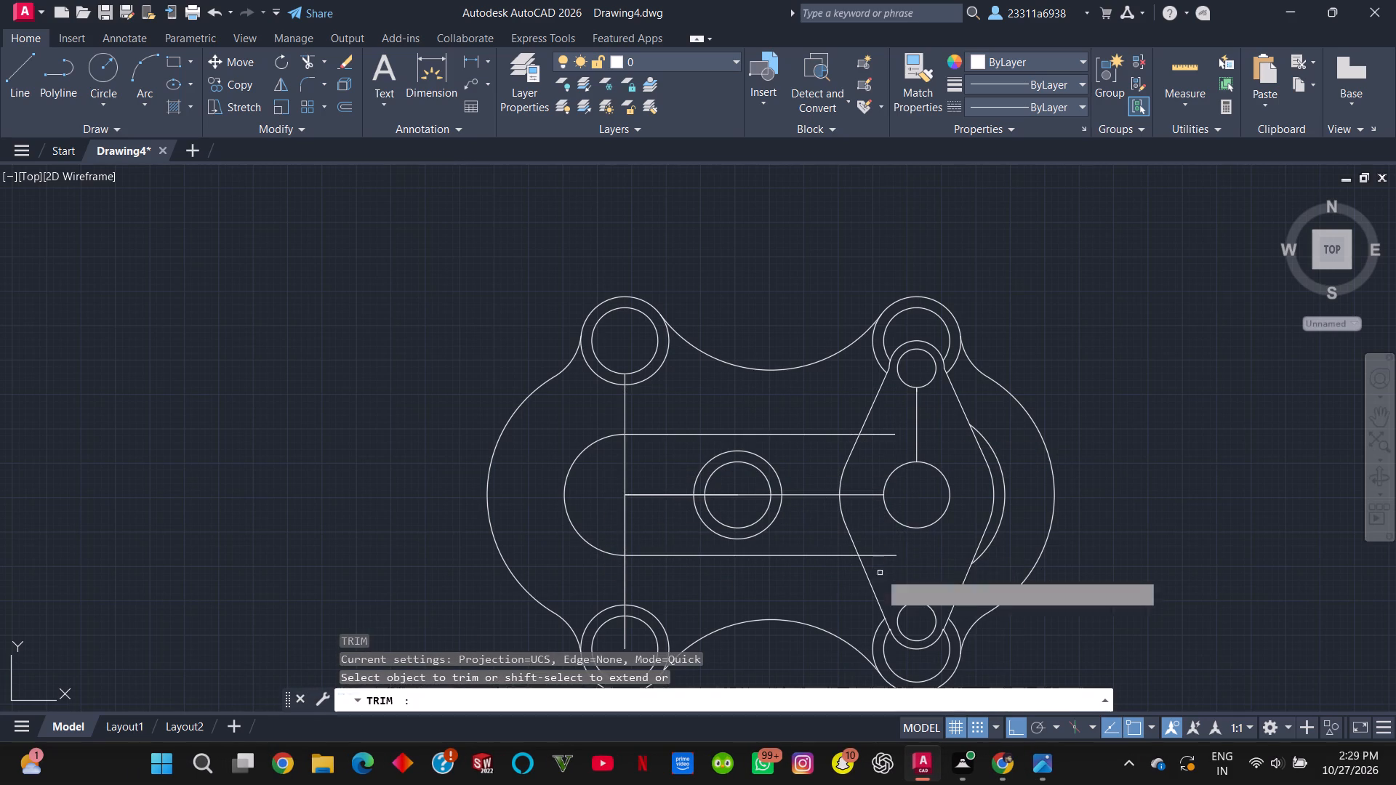
{"action": "left_click_drag", "start_coordinate": [887, 420], "coordinate": [869, 534]}
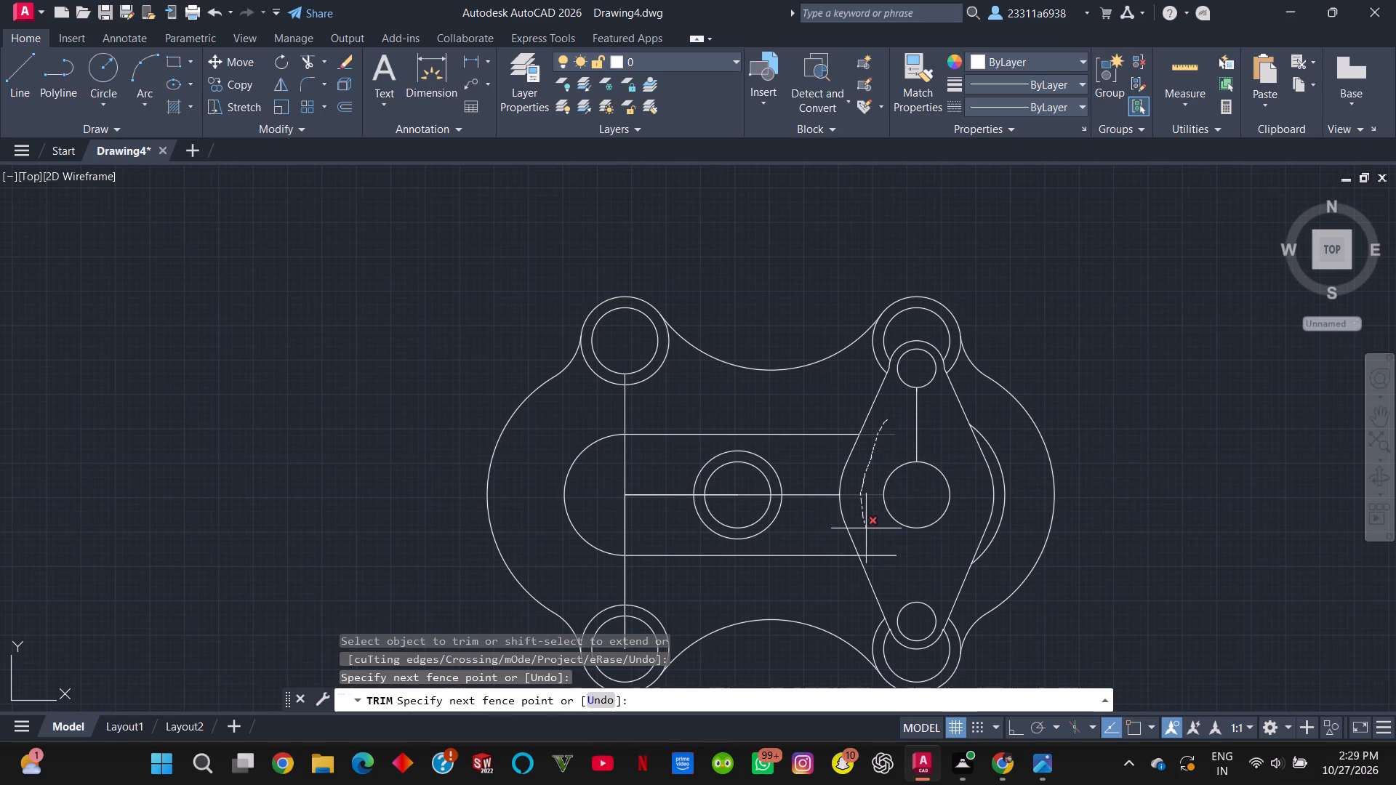
{"action": "left_click_drag", "start_coordinate": [869, 534], "coordinate": [889, 578]}
Check the reference image and trim away the horizontal centre line inside the slot, including its pieces within the slot's concentric circles.
{"action": "key", "text": "alt+Tab"}
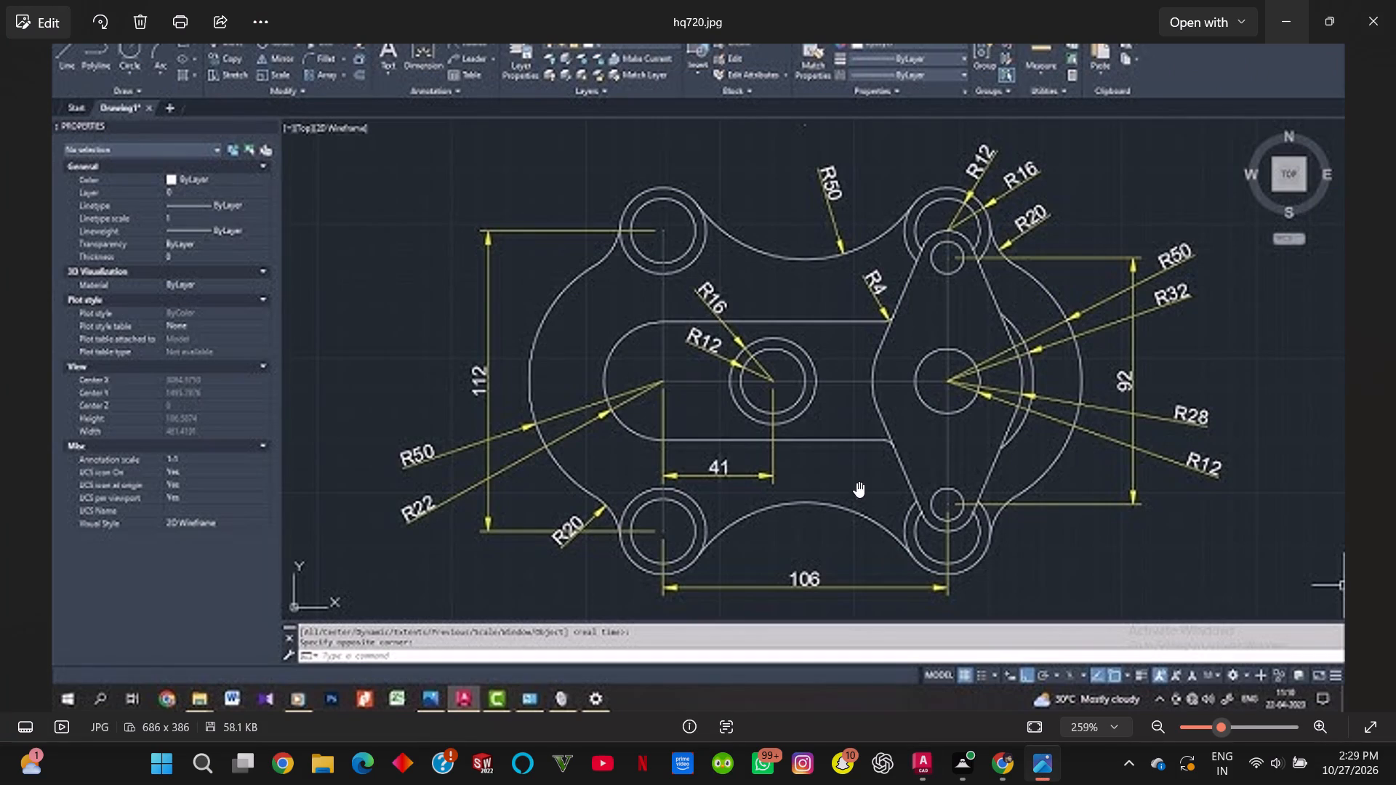
{"action": "key", "text": "alt+Tab"}
{"action": "left_click_drag", "start_coordinate": [800, 467], "coordinate": [803, 522]}
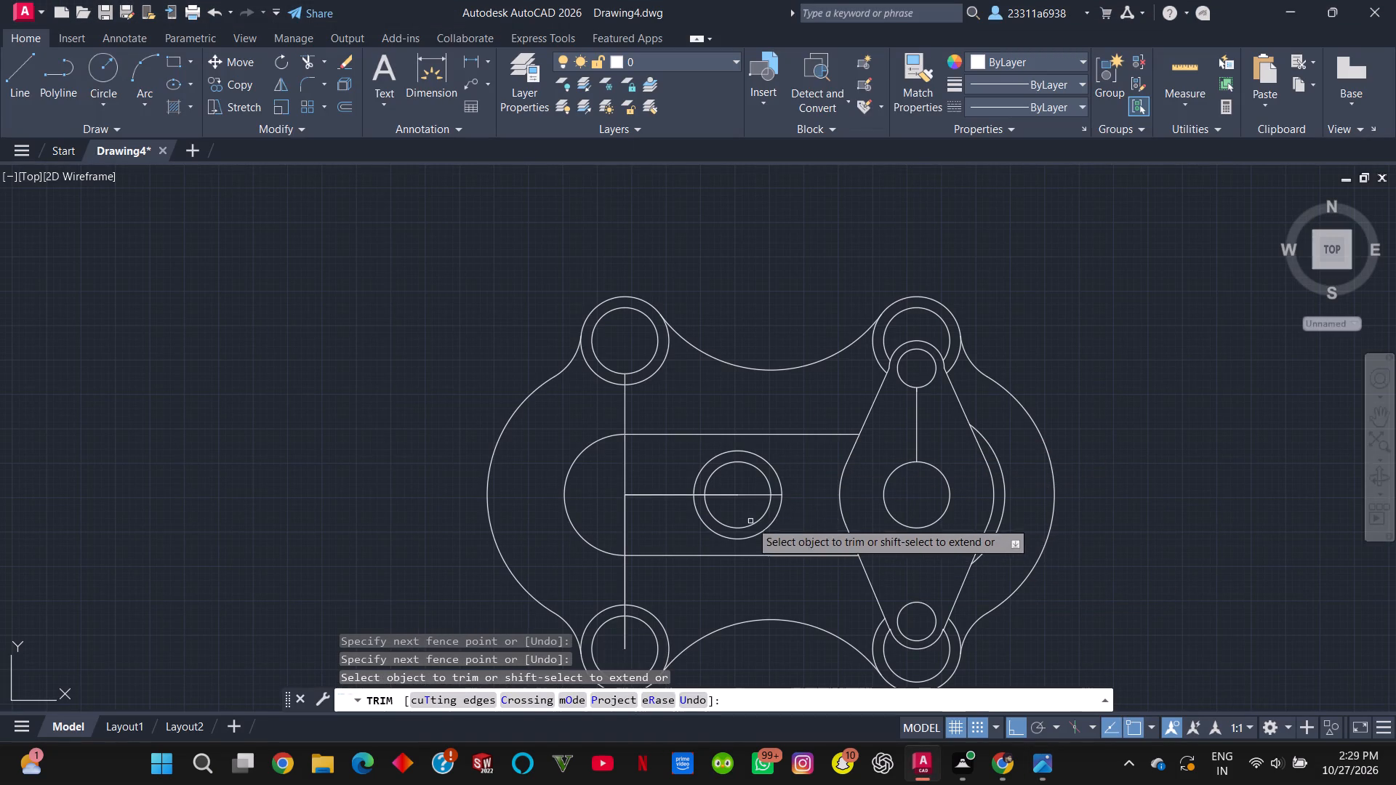
{"action": "left_click", "coordinate": [745, 496]}
{"action": "left_click", "coordinate": [776, 497]}
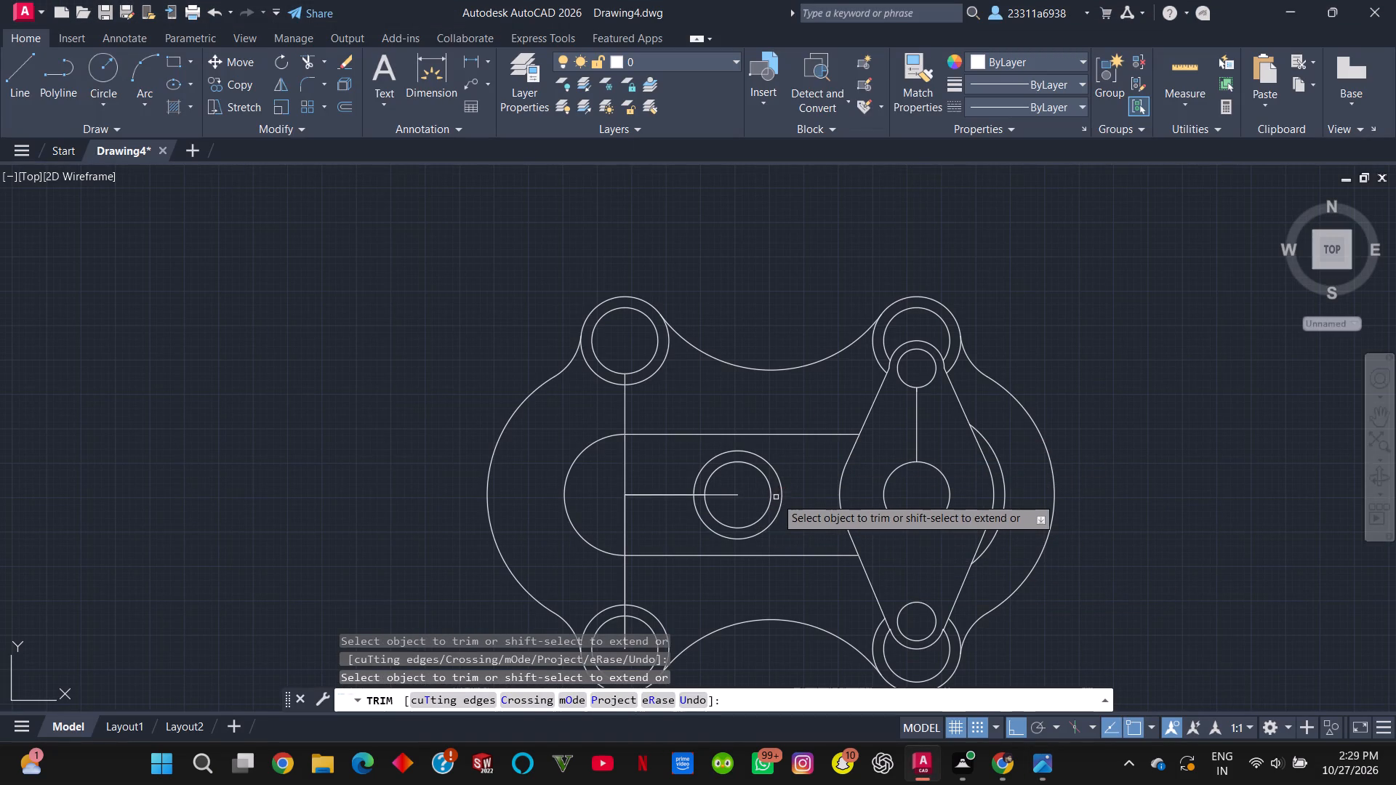
{"action": "left_click_drag", "start_coordinate": [719, 487], "coordinate": [713, 507]}
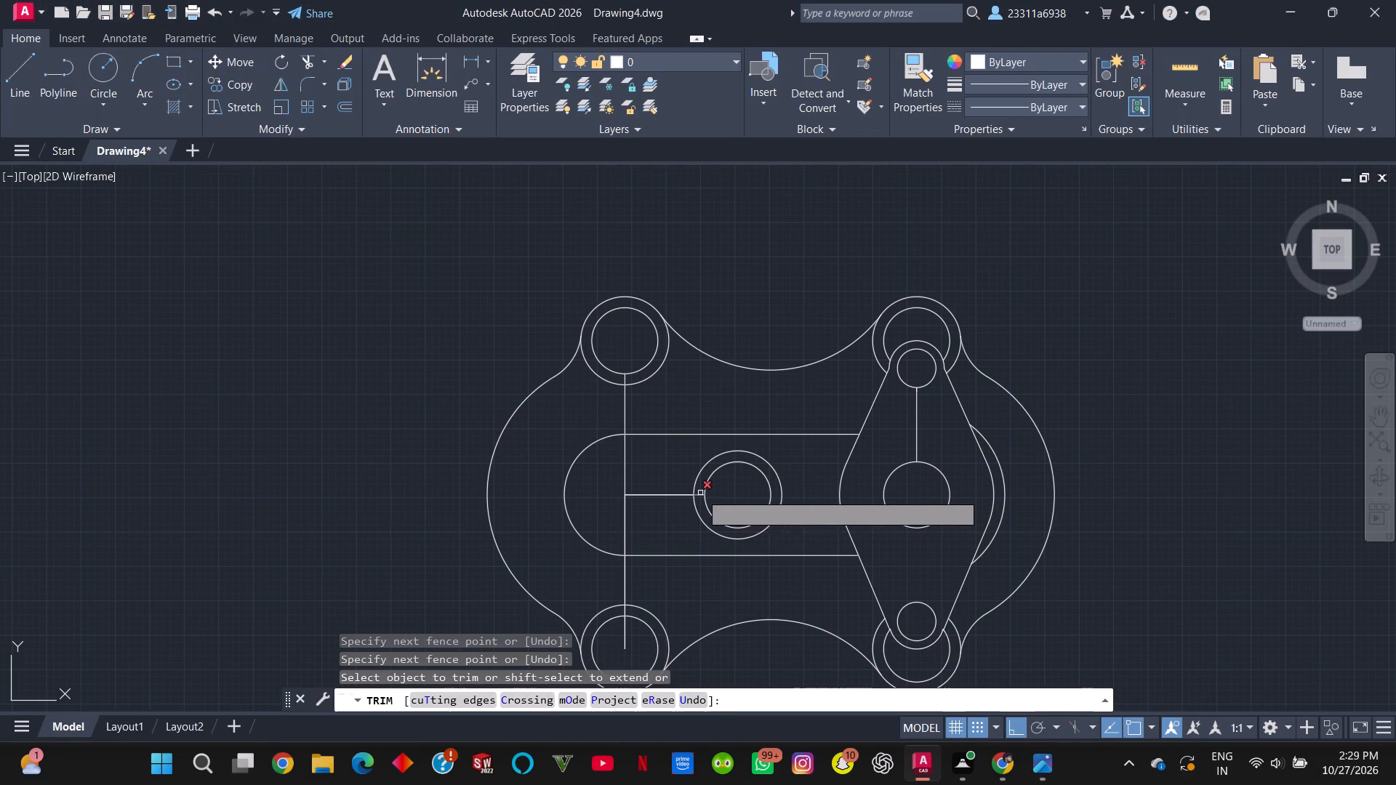
{"action": "left_click", "coordinate": [701, 496]}
{"action": "left_click", "coordinate": [665, 494]}
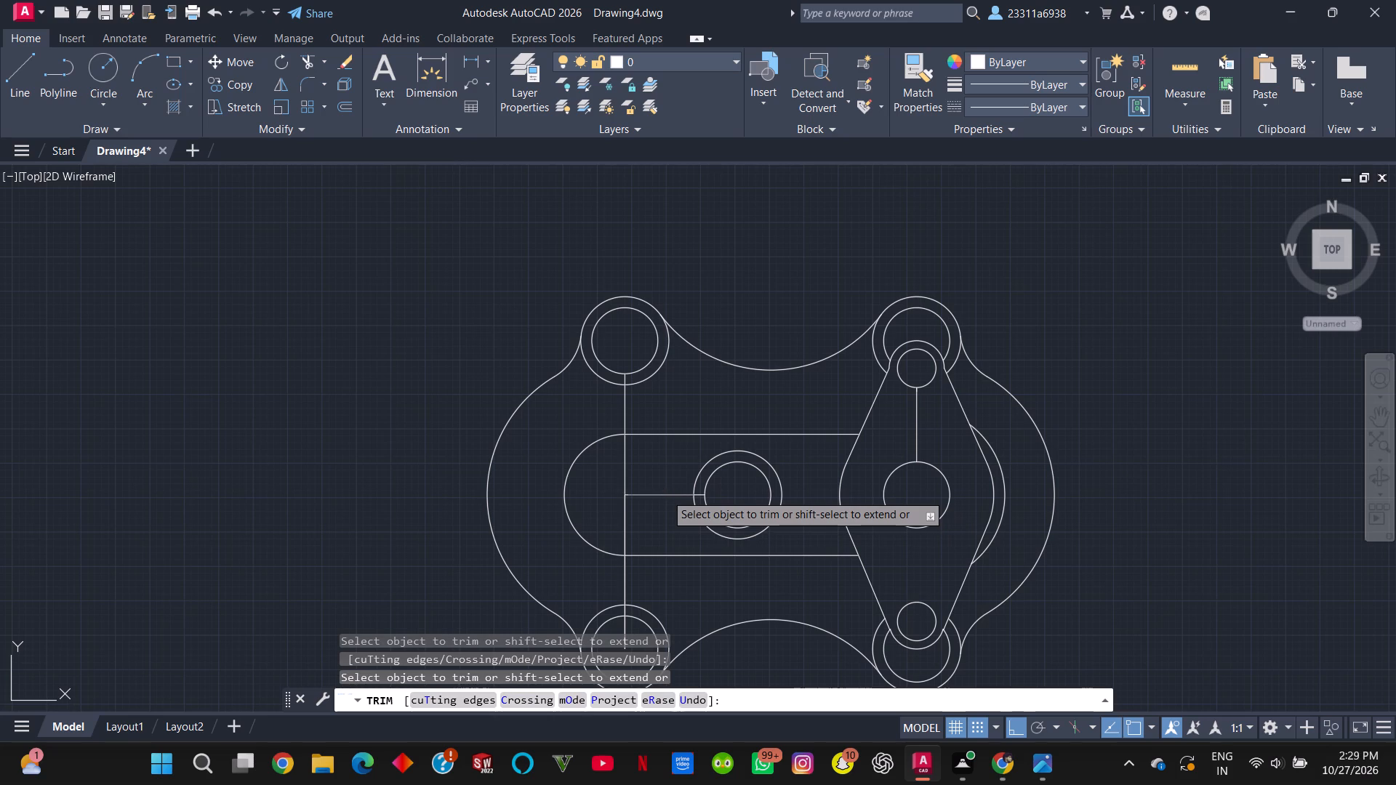
{"action": "left_click_drag", "start_coordinate": [673, 480], "coordinate": [669, 513]}
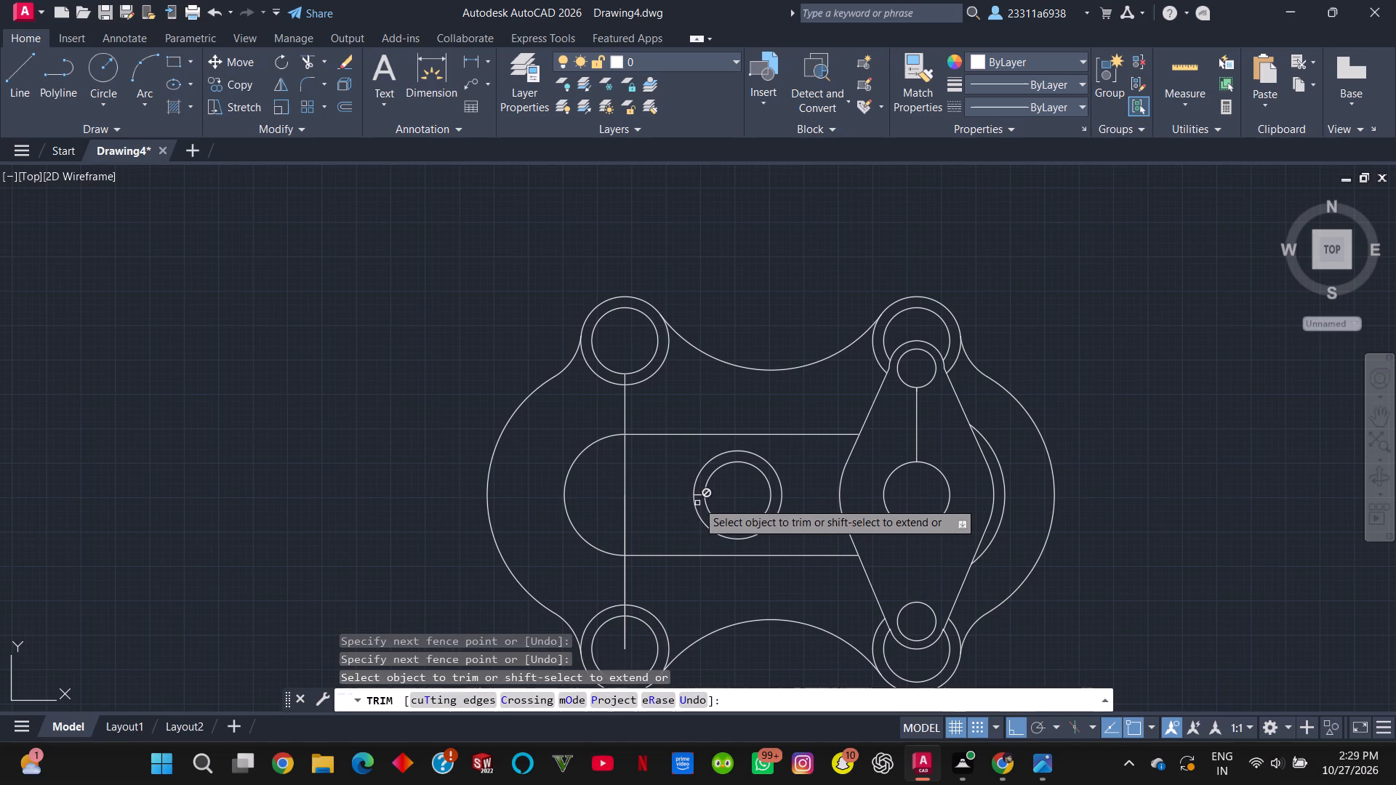
{"action": "left_click", "coordinate": [698, 491]}
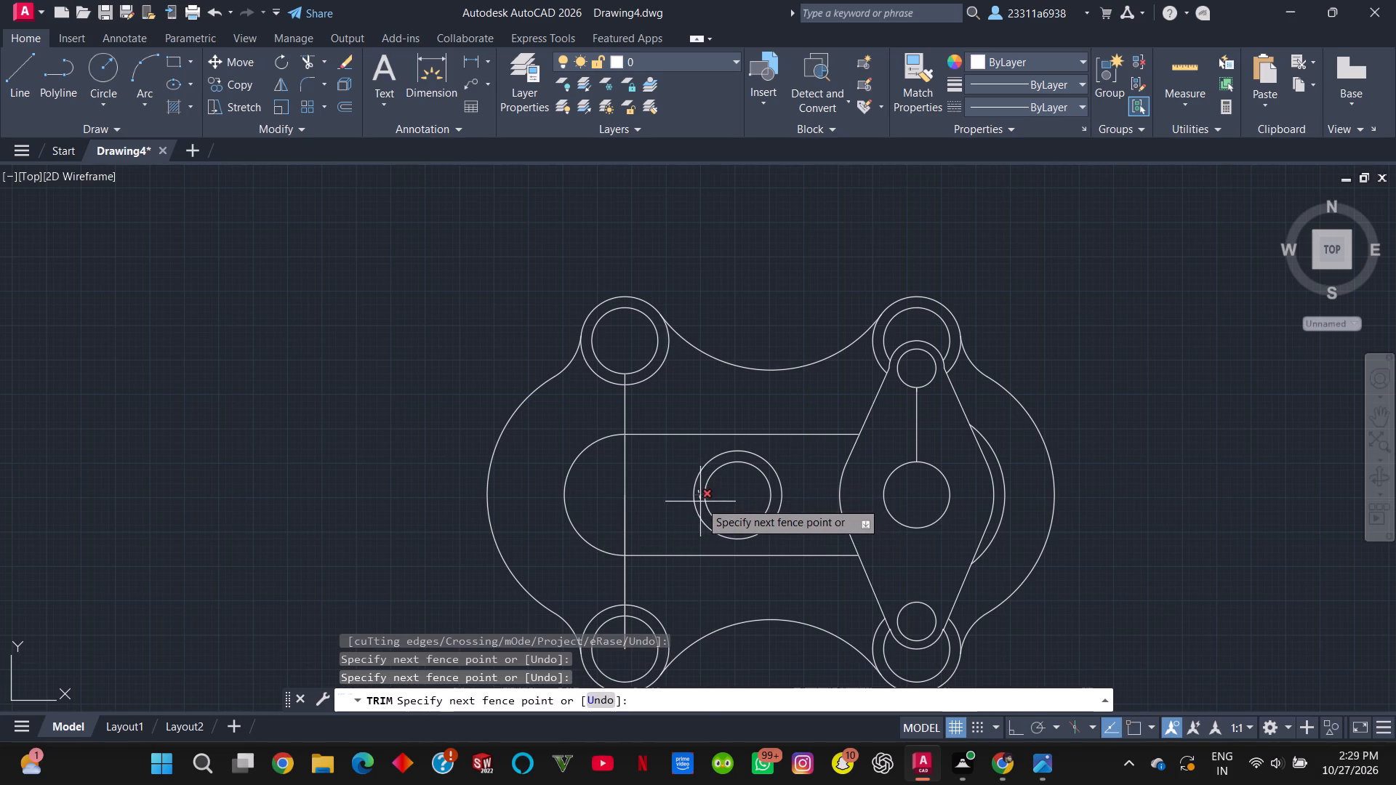
{"action": "left_click", "coordinate": [700, 502]}
Trim the vertical centre line below the upper-left corner circles down through the slot, checking the reference image.
{"action": "left_click_drag", "start_coordinate": [662, 466], "coordinate": [612, 480]}
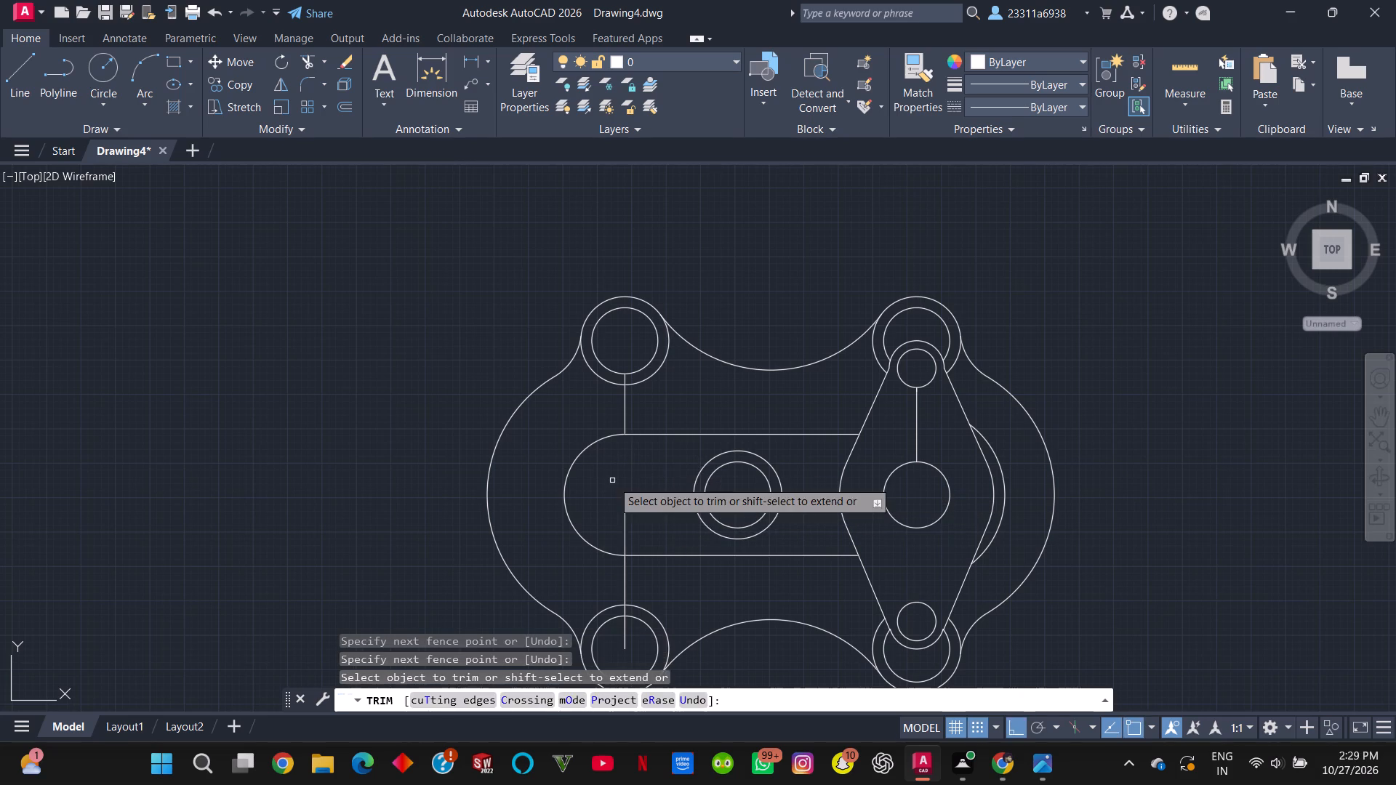
{"action": "key", "text": "alt+Tab"}
{"action": "key", "text": "alt+Tab"}
{"action": "left_click_drag", "start_coordinate": [610, 416], "coordinate": [628, 406]}
{"action": "double_click", "coordinate": [631, 403]}
{"action": "left_click", "coordinate": [625, 382]}
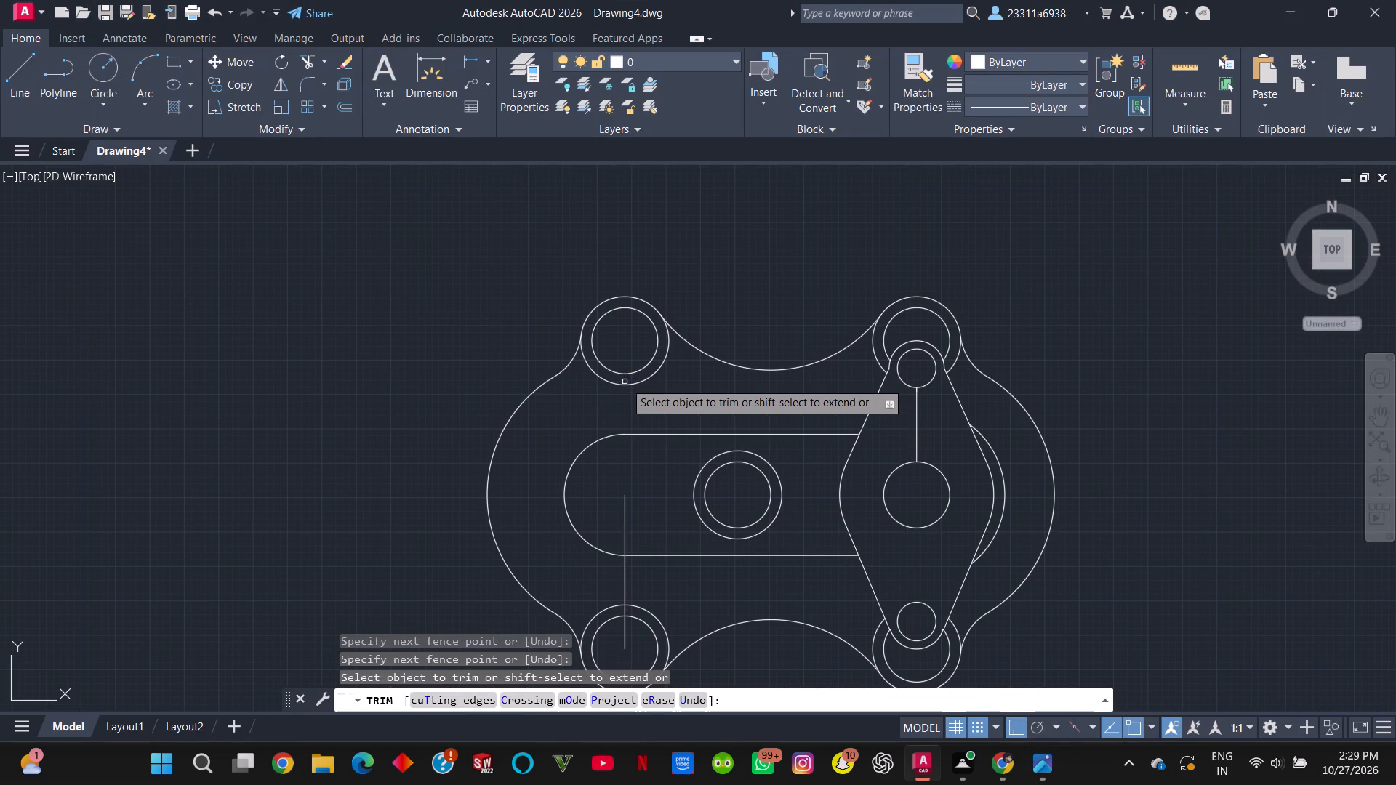
{"action": "left_click_drag", "start_coordinate": [601, 518], "coordinate": [652, 523]}
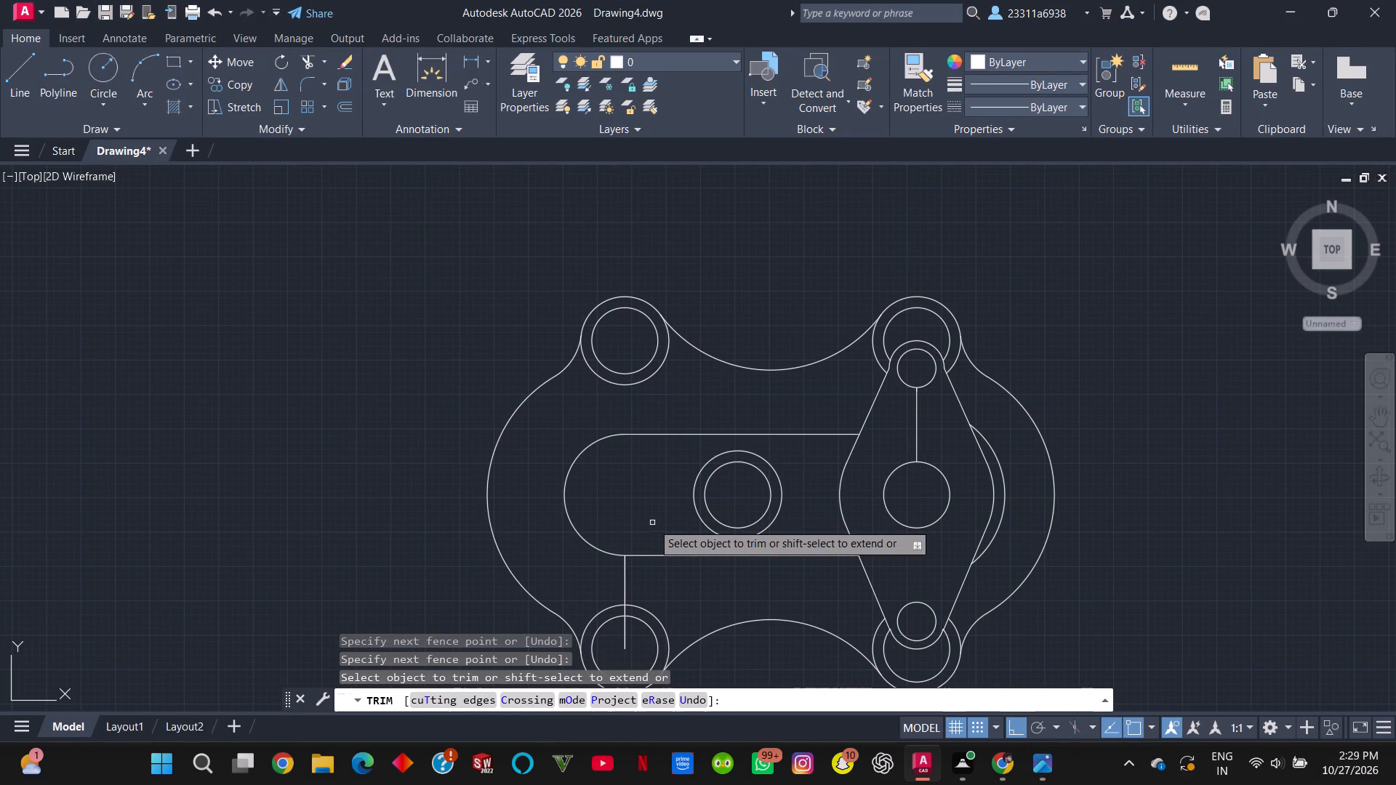
Trim the vertical centre line between the slot and the lower-left corner circles and inside those circles.
{"action": "middle_click_drag", "start_coordinate": [652, 523], "coordinate": [697, 363]}
{"action": "left_click_drag", "start_coordinate": [659, 420], "coordinate": [730, 422]}
{"action": "scroll", "coordinate": [694, 439], "scroll_direction": "up", "scroll_amount": 2}
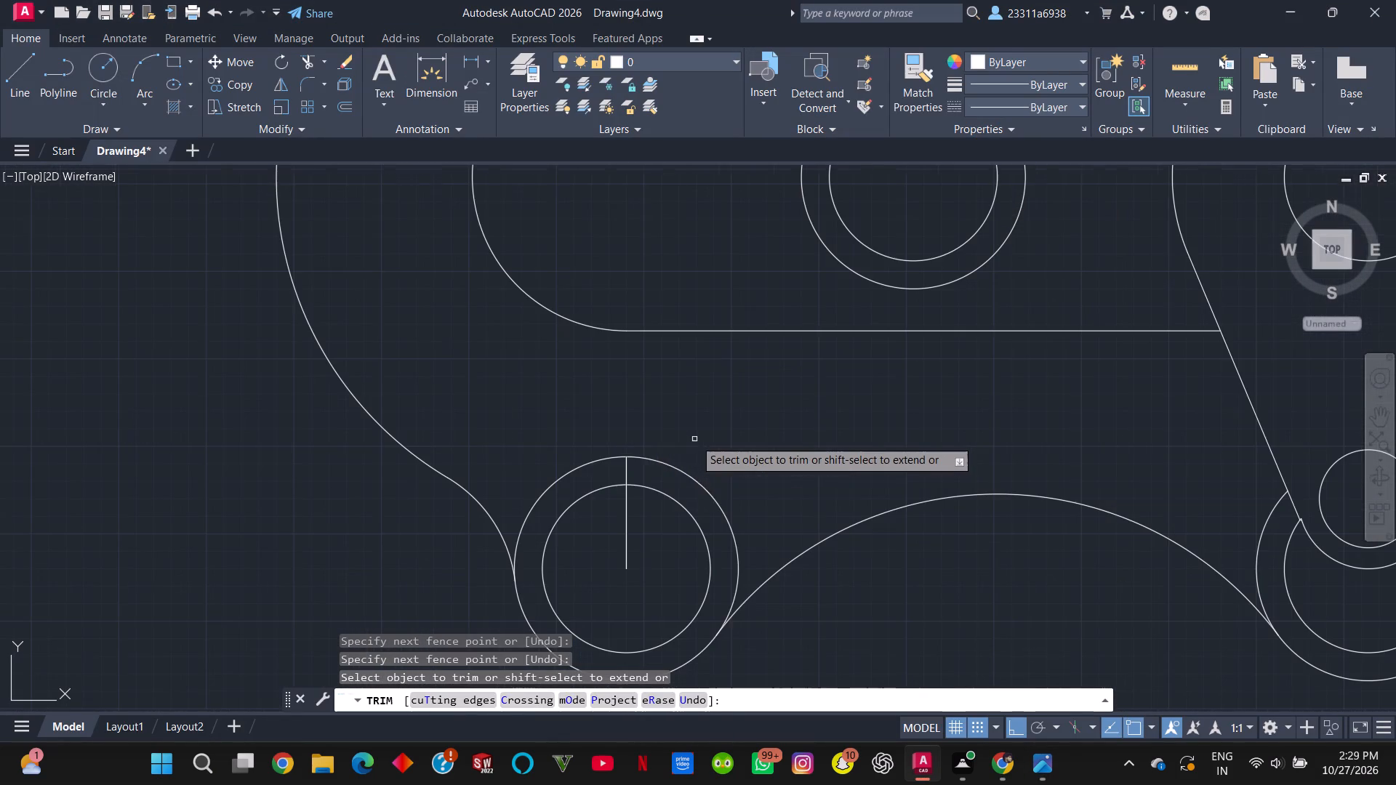
{"action": "left_click", "coordinate": [627, 472]}
{"action": "left_click_drag", "start_coordinate": [641, 474], "coordinate": [619, 475]}
{"action": "left_click_drag", "start_coordinate": [609, 514], "coordinate": [636, 530]}
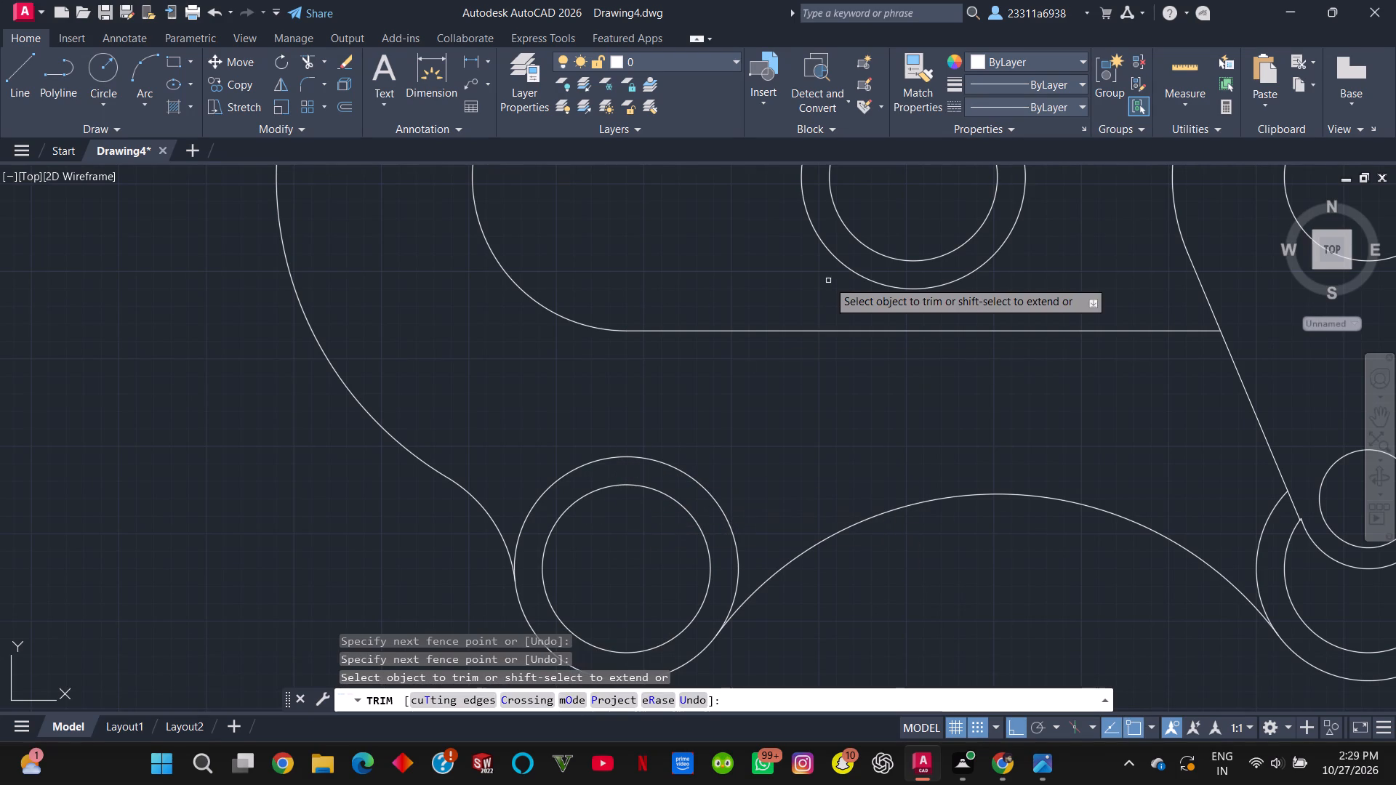
Trim the link's vertical centre line between its upper small hole and central hole, comparing the plate with the reference image.
{"action": "scroll", "coordinate": [828, 279], "scroll_direction": "down", "scroll_amount": 2}
{"action": "middle_click_drag", "start_coordinate": [929, 255], "coordinate": [814, 427]}
{"action": "key", "text": "alt+Tab"}
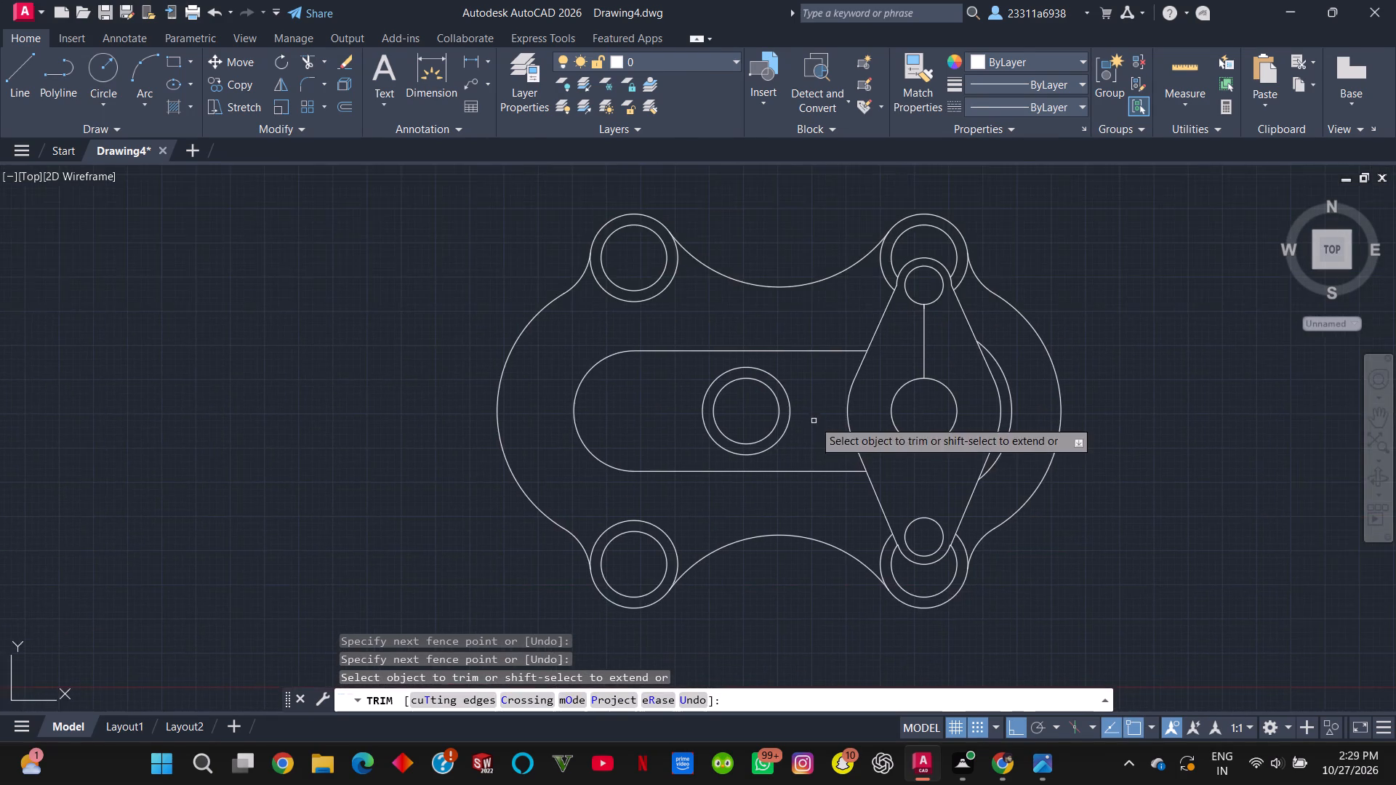
{"action": "key", "text": "alt+Tab"}
{"action": "left_click_drag", "start_coordinate": [907, 360], "coordinate": [936, 345]}
{"action": "key", "text": "alt+Tab"}
{"action": "key", "text": "alt+Tab"}
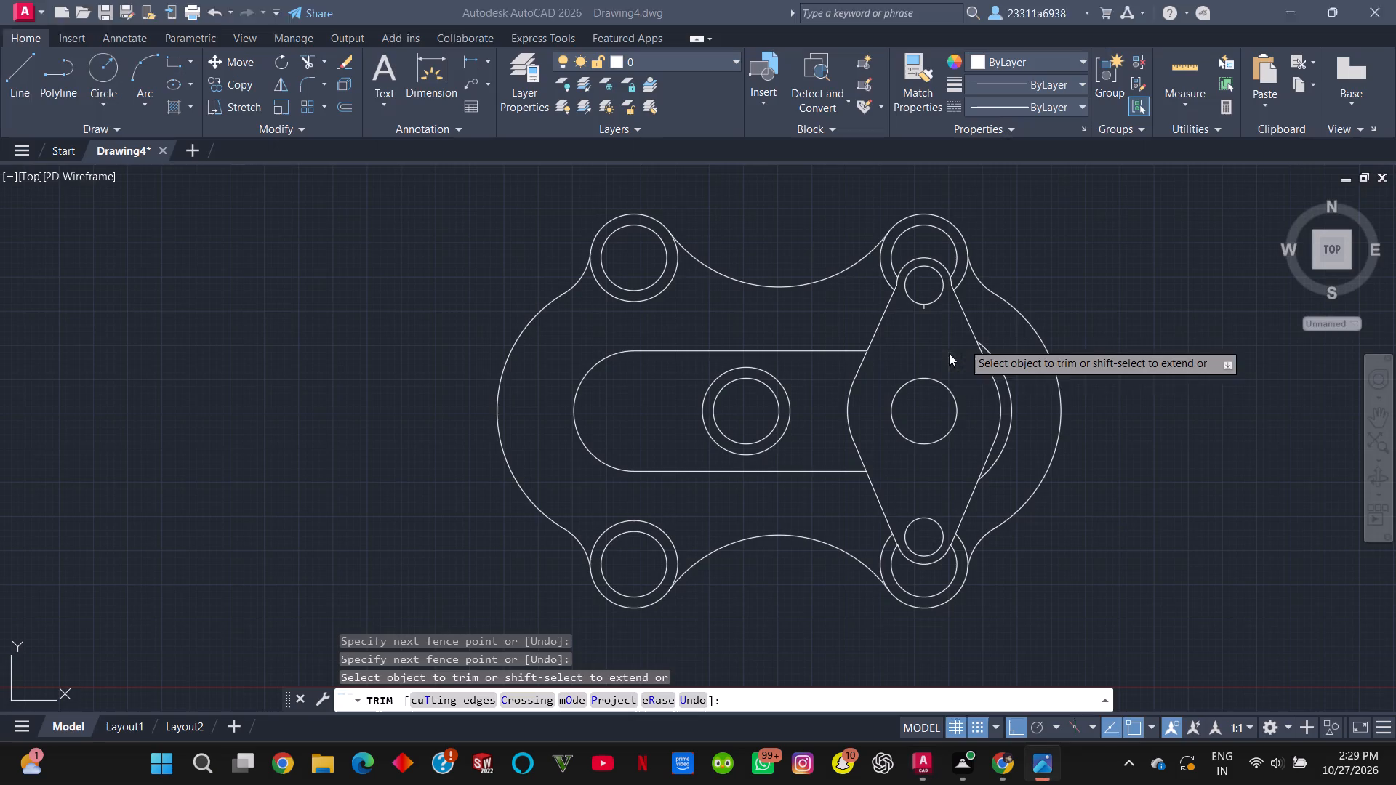
{"action": "scroll", "coordinate": [910, 313], "scroll_direction": "up", "scroll_amount": 1}
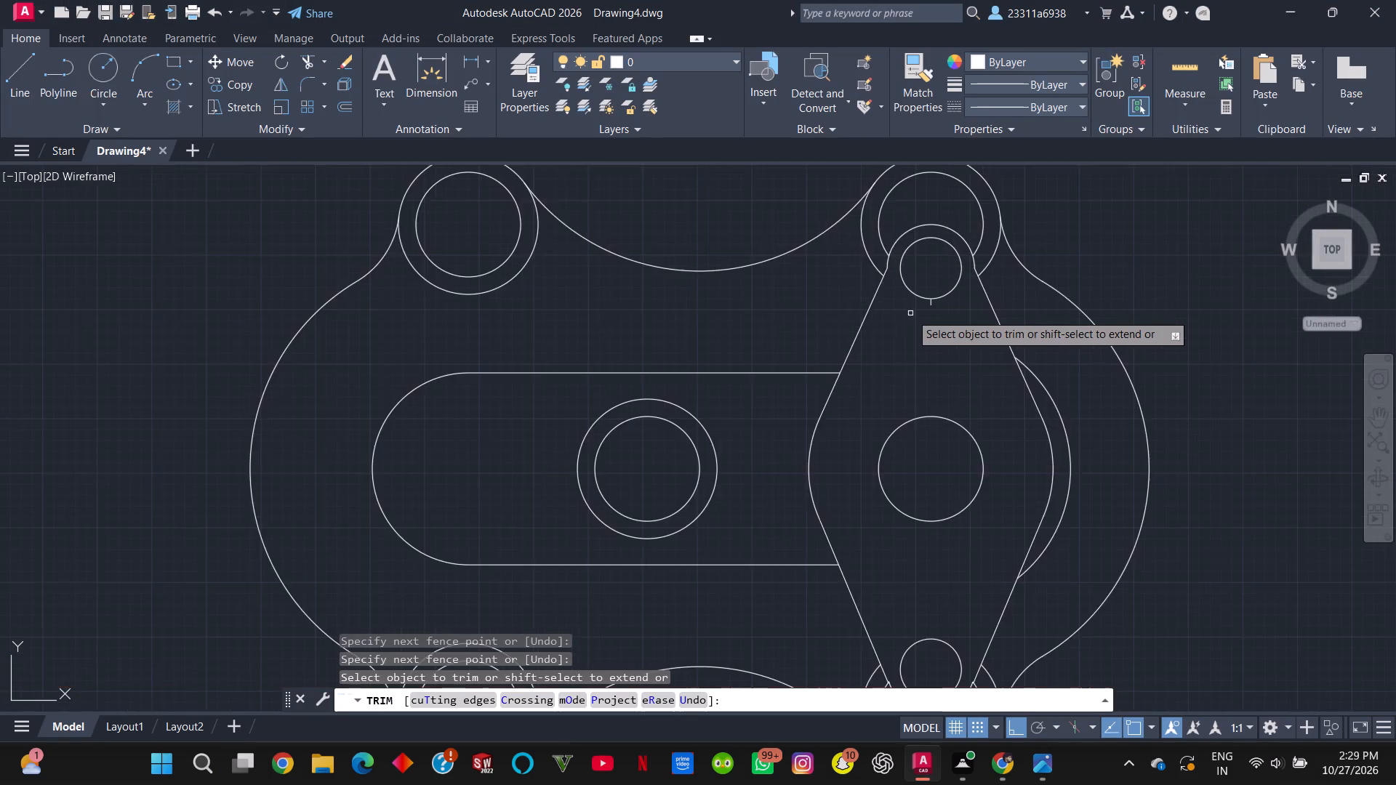
{"action": "scroll", "coordinate": [910, 313], "scroll_direction": "up", "scroll_amount": 3}
{"action": "left_click", "coordinate": [985, 265]}
{"action": "key", "text": "Escape"}
Save the drawing to the Desktop under the file name "2d 1".
{"action": "scroll", "coordinate": [779, 412], "scroll_direction": "down", "scroll_amount": 7}
{"action": "scroll", "coordinate": [779, 412], "scroll_direction": "up", "scroll_amount": 2}
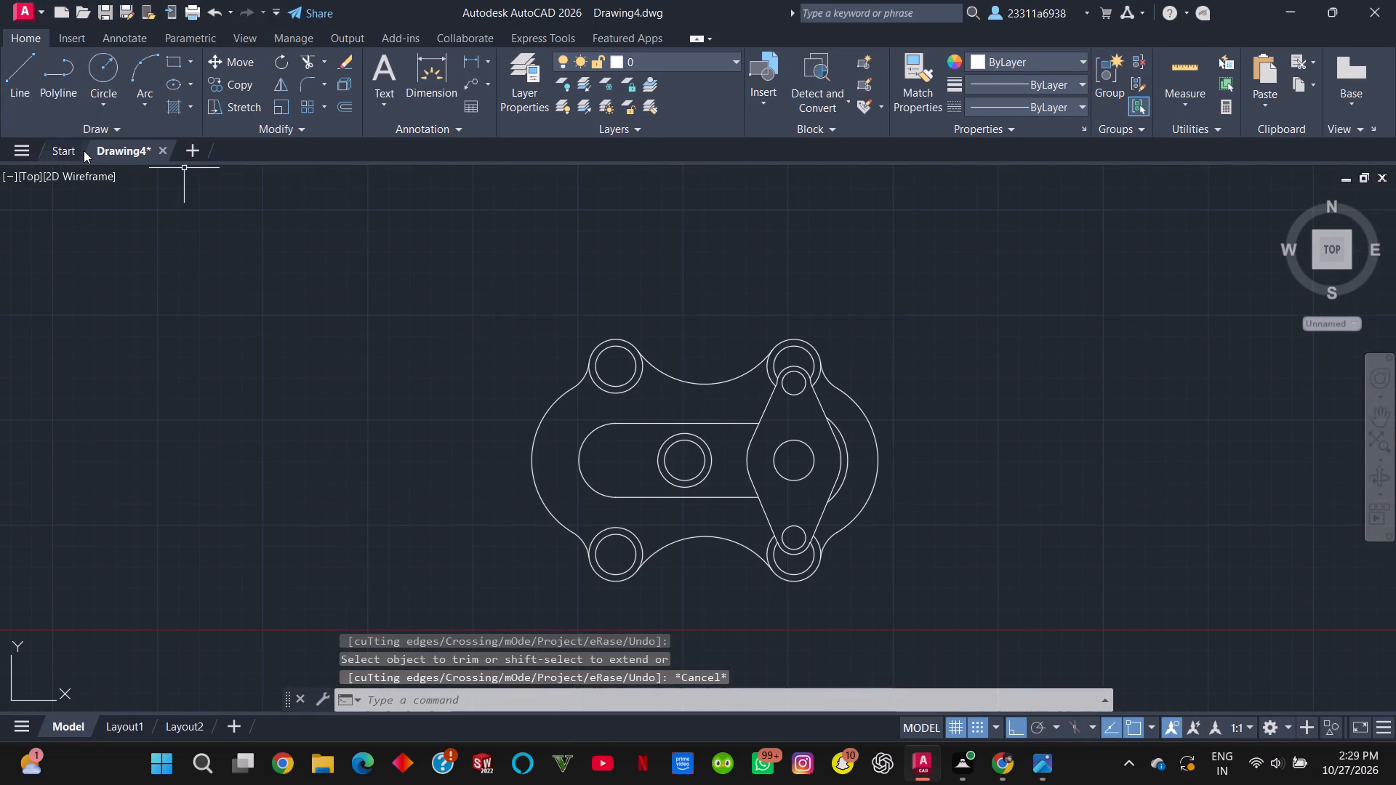
{"action": "left_click", "coordinate": [124, 17]}
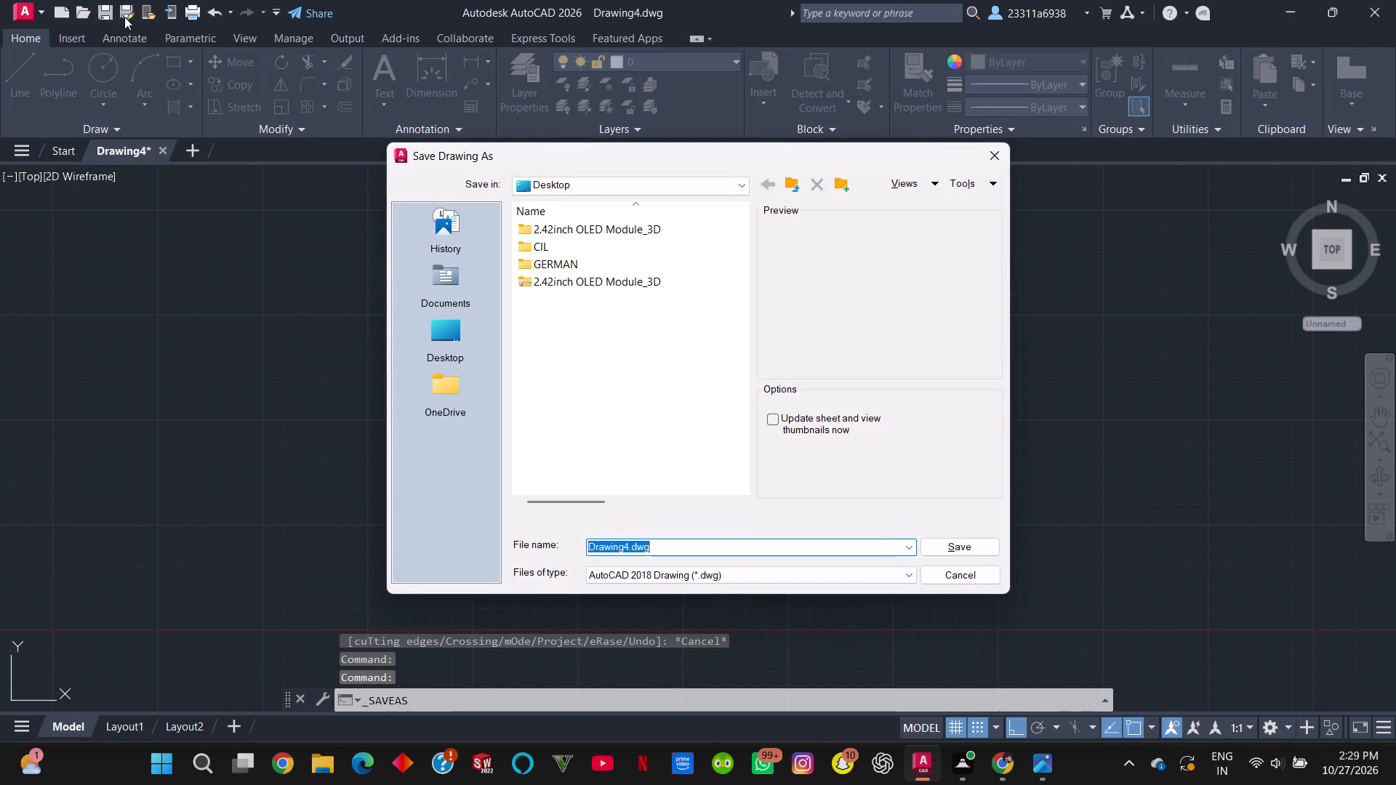
{"action": "left_click", "coordinate": [461, 333]}
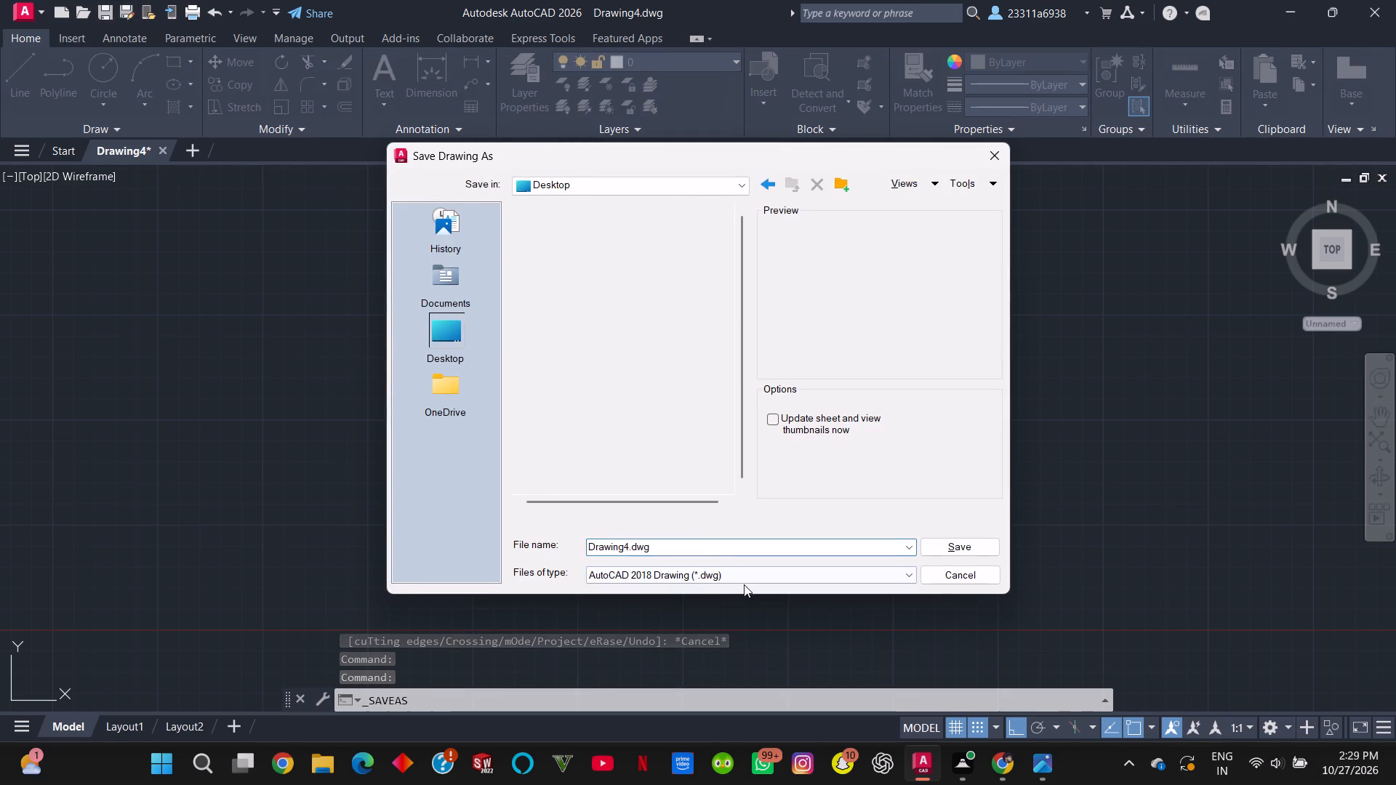
{"action": "left_click", "coordinate": [726, 553]}
{"action": "type", "text": "2d 1"}
{"action": "left_click", "coordinate": [951, 541]}
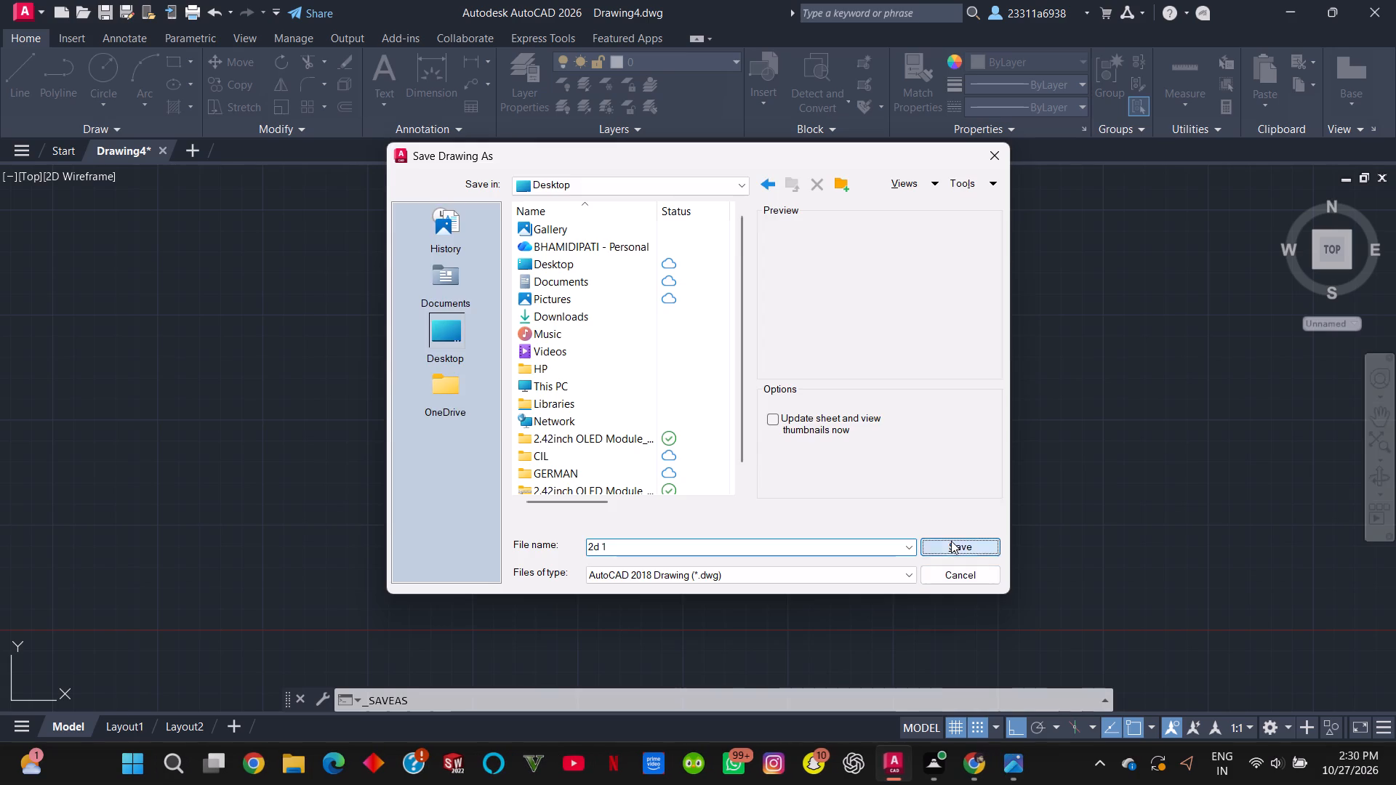